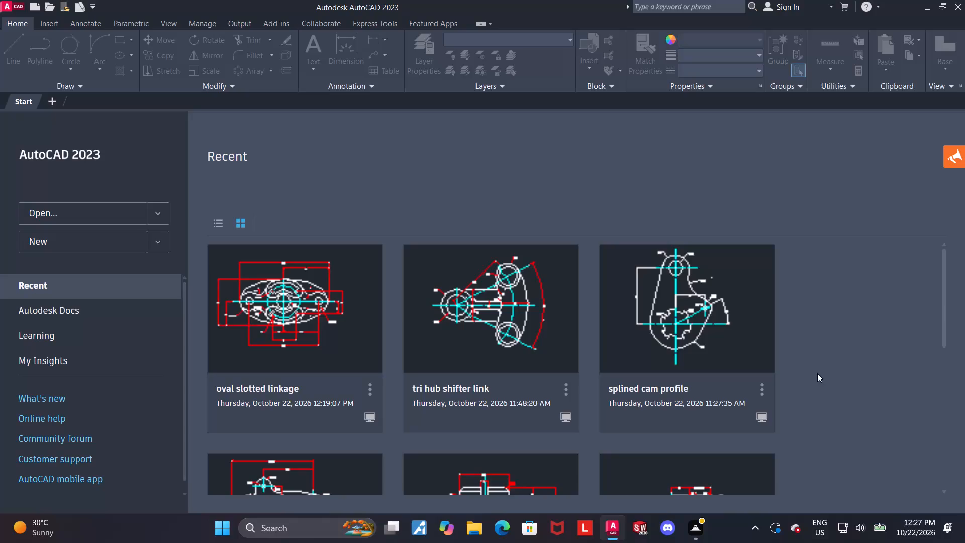
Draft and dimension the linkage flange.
Create a new drawing from the default template and turn on command logging with LOGFILEON.
click(100, 241)
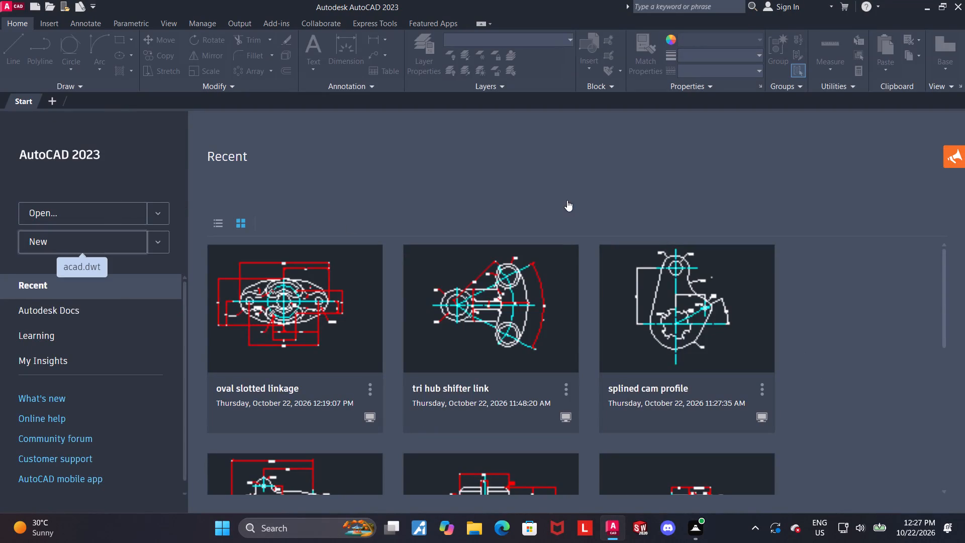
text(logfile)
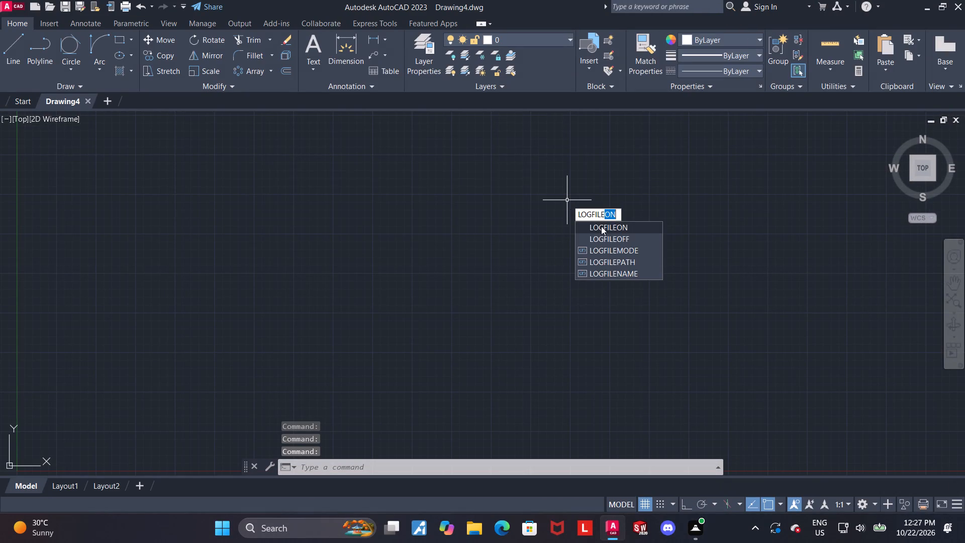
click(601, 226)
key(Return)
key(Return)
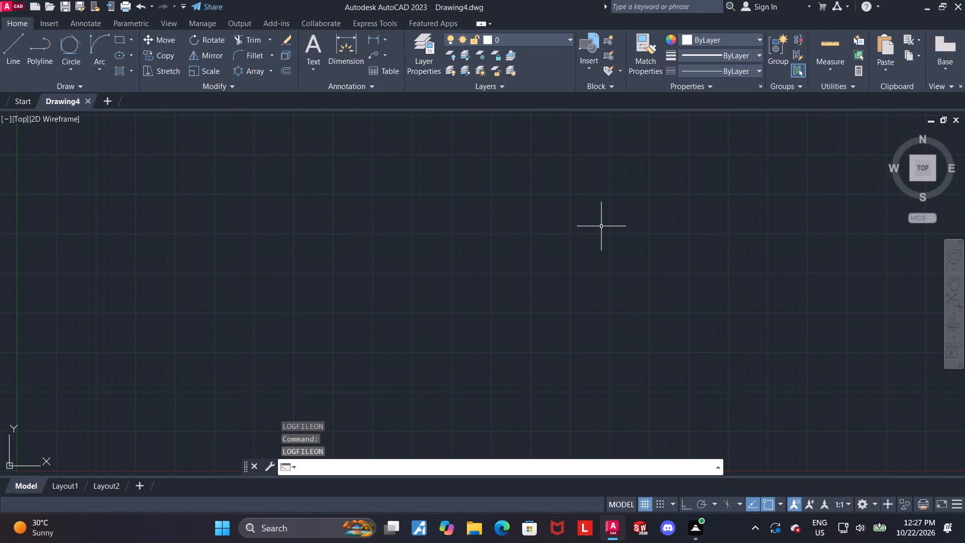
Set the model space limits to a lower corner of 0,0 and an upper corner of 100,100.
text(limits)
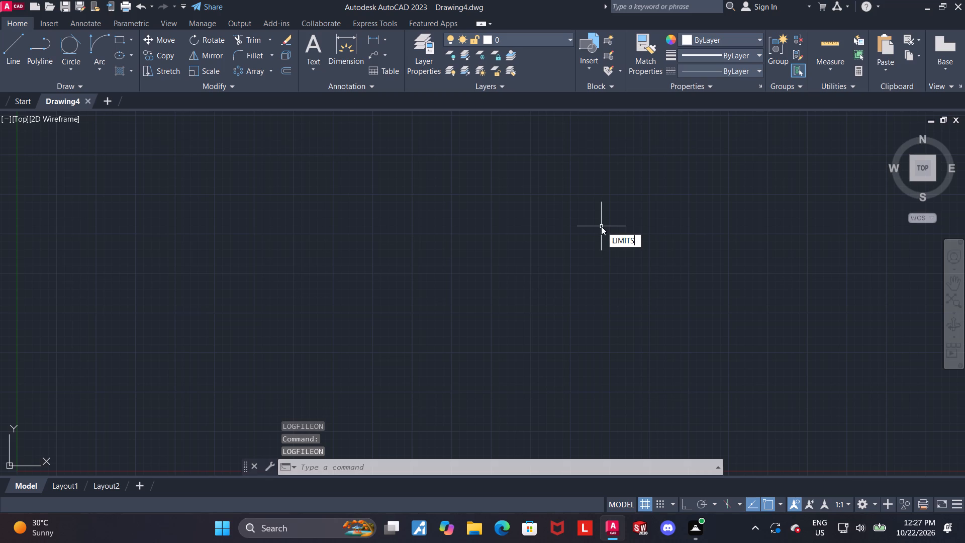
key(Return)
text(0,0)
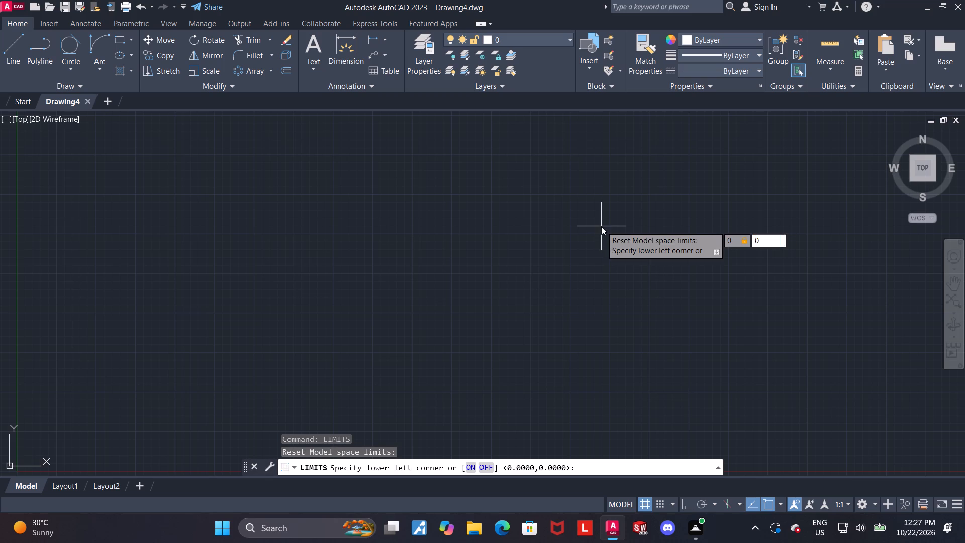
key(Return)
text(100,100)
key(Return)
Draw a circle of radius 6.3 in the upper part of the empty drawing area.
scroll(578, 222, down, 1)
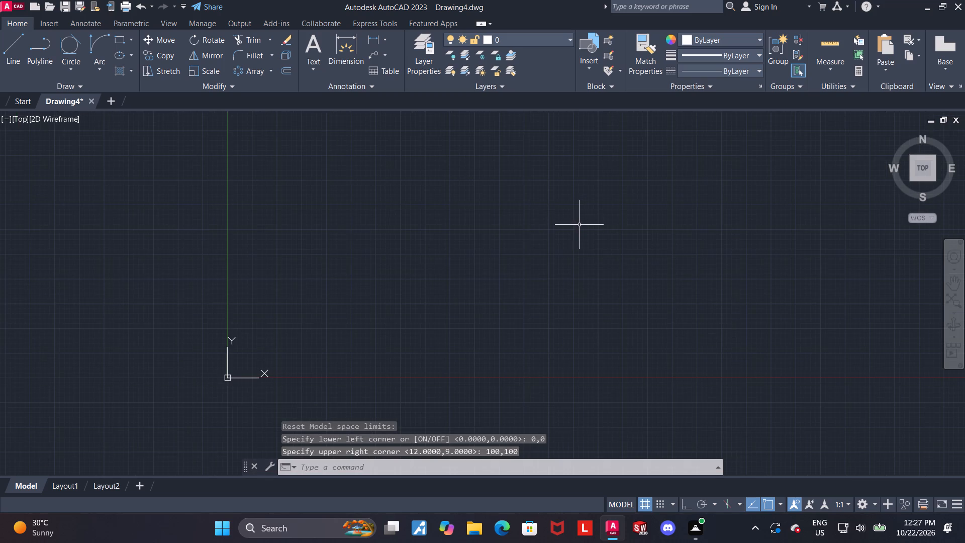
middle_drag(578, 226, 417, 299)
scroll(419, 277, down, 1)
middle_drag(471, 278, 397, 288)
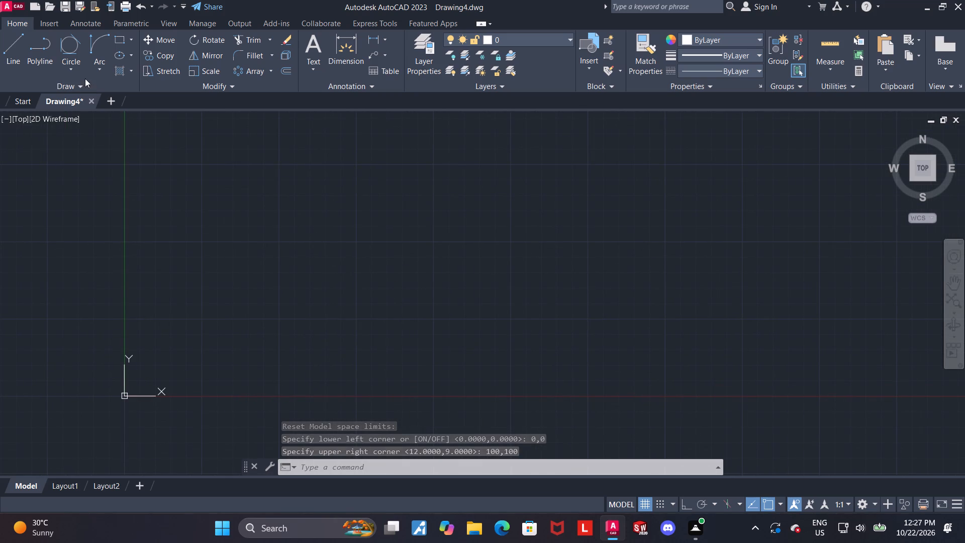
click(81, 71)
click(88, 92)
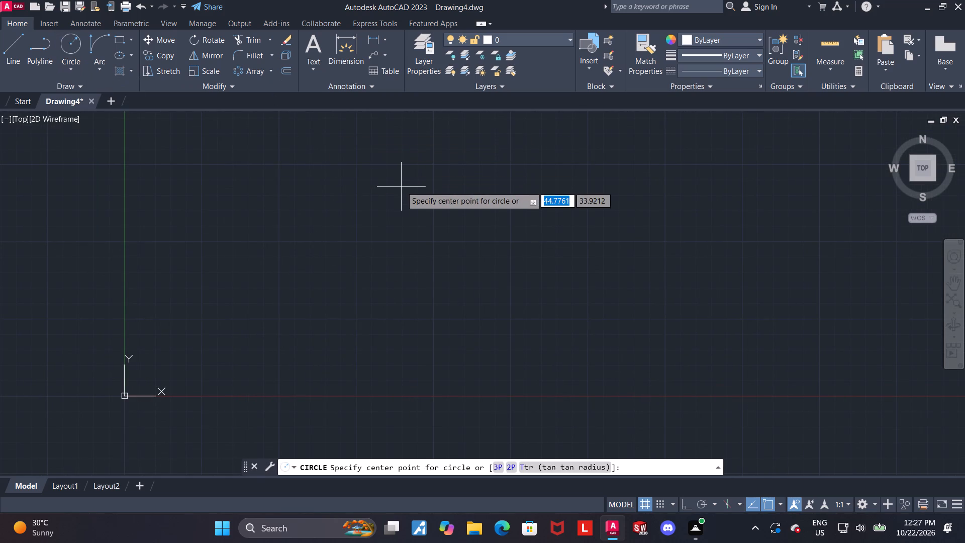
click(423, 190)
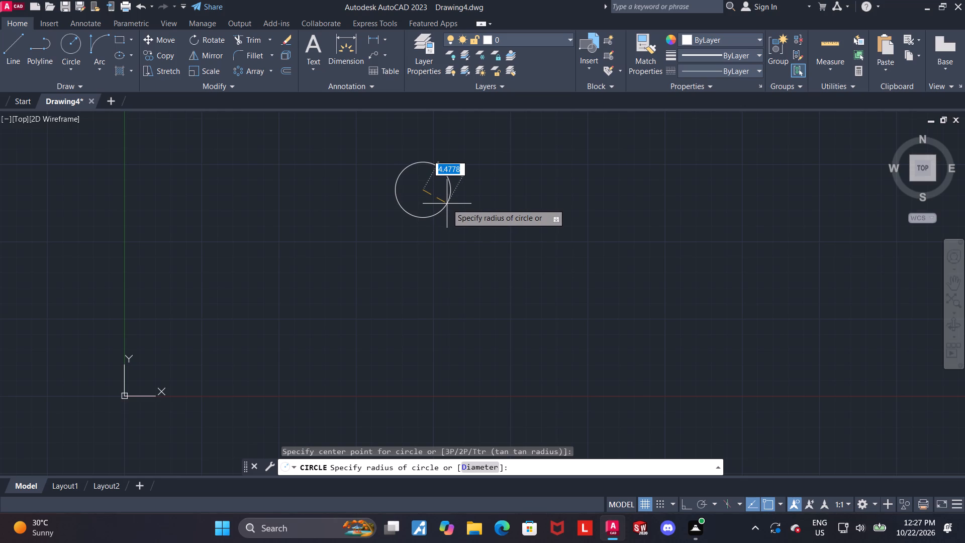
text(6.3)
key(Return)
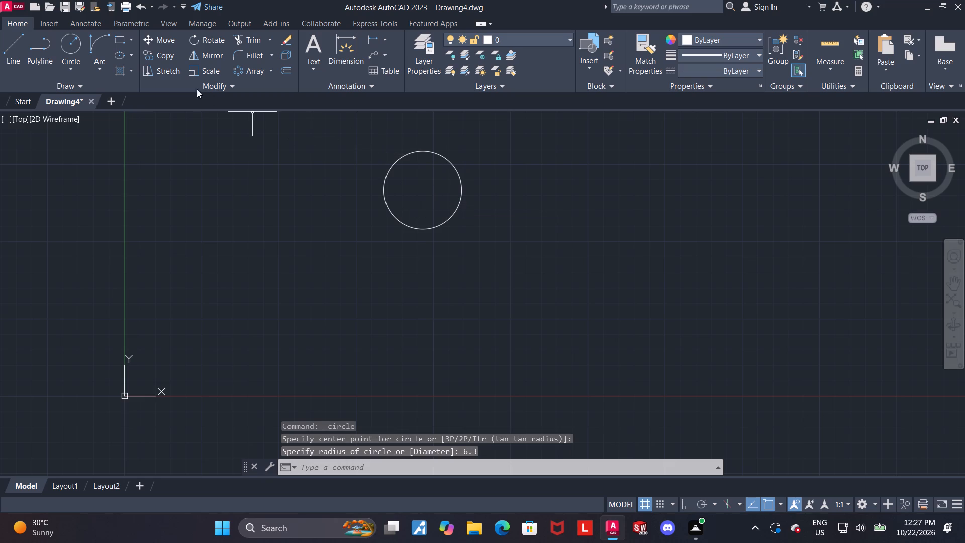
Draw a concentric circle of diameter 5.1 at the centre of the first circle.
click(68, 43)
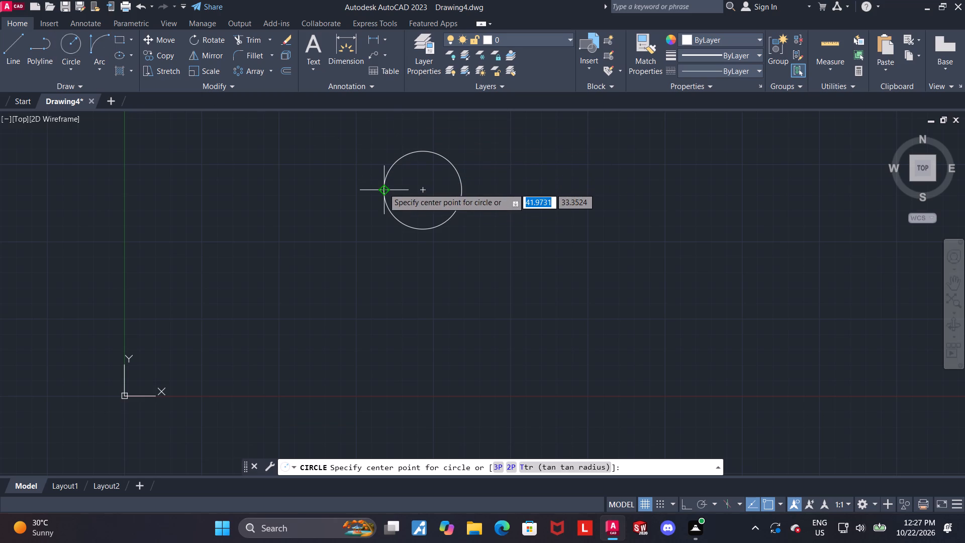
click(421, 188)
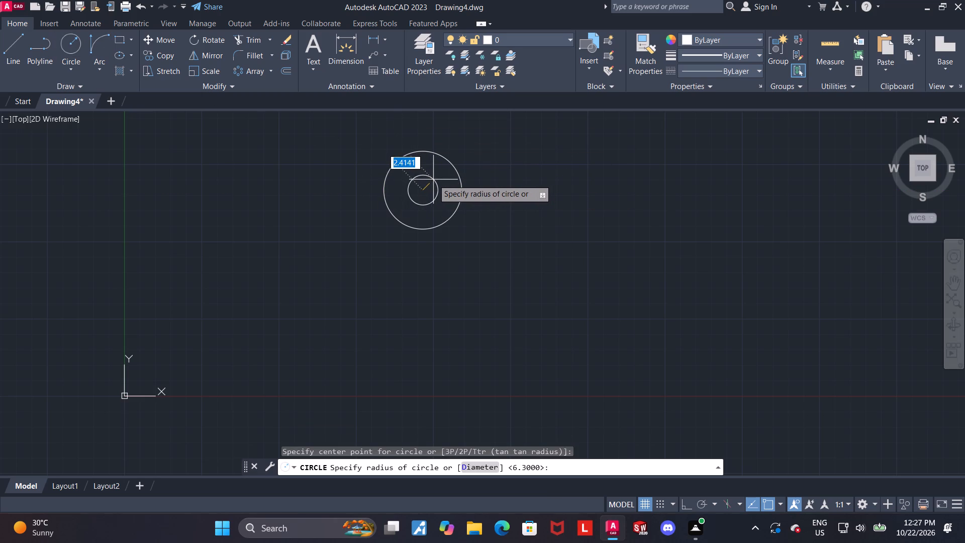
key(d)
key(Return)
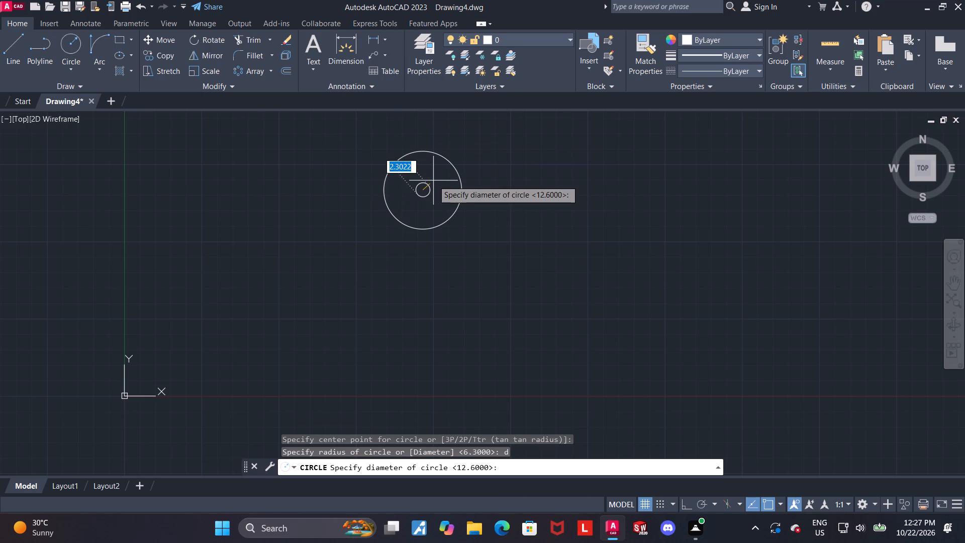
text(5.1)
key(Return)
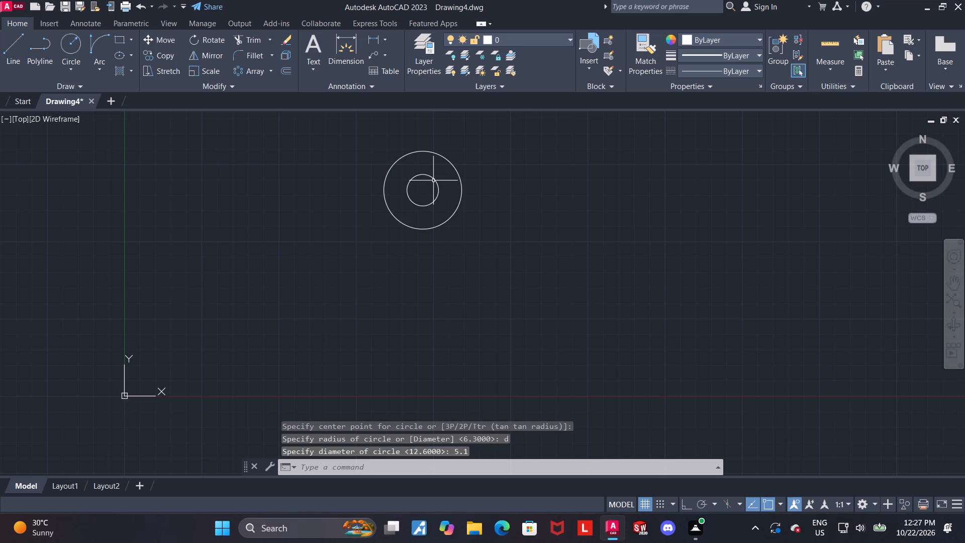
With Ortho on, draw a horizontal line 47.6 long to the right from the centre of the circles.
middle_drag(476, 197, 327, 234)
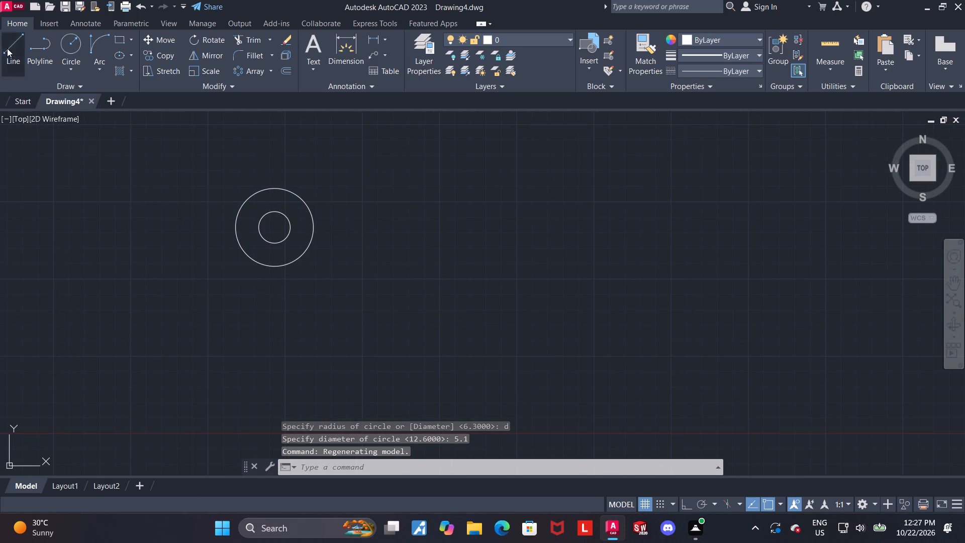
click(7, 48)
click(271, 224)
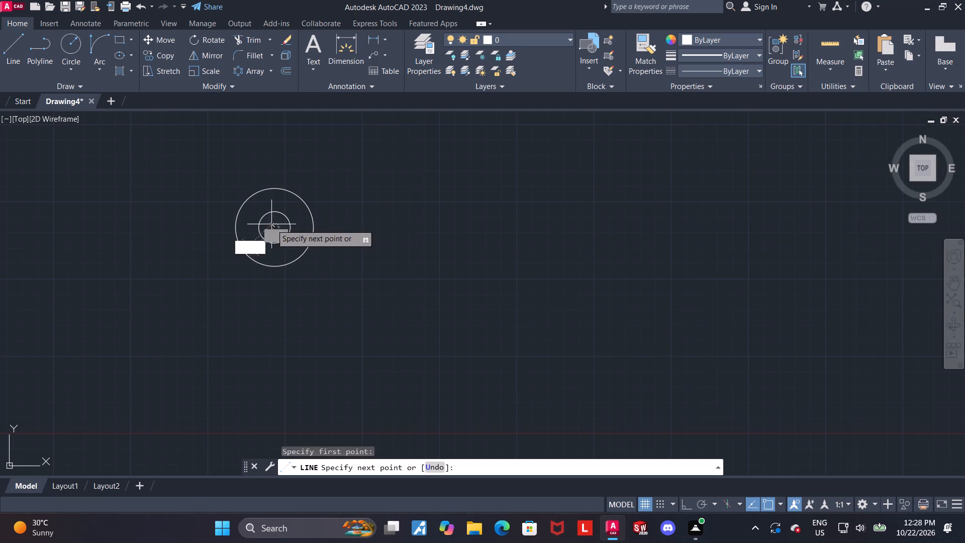
key(F8)
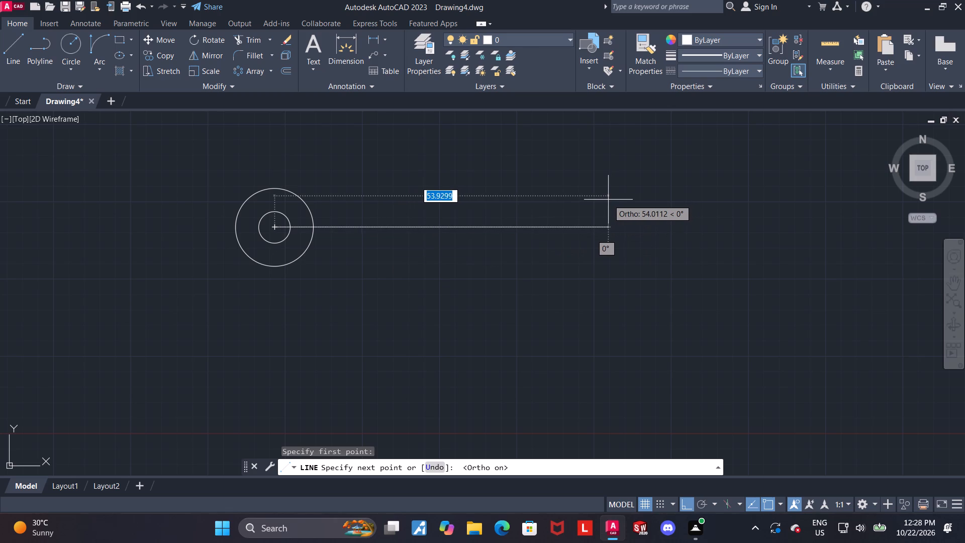
text(47.6)
key(Return)
key(Escape)
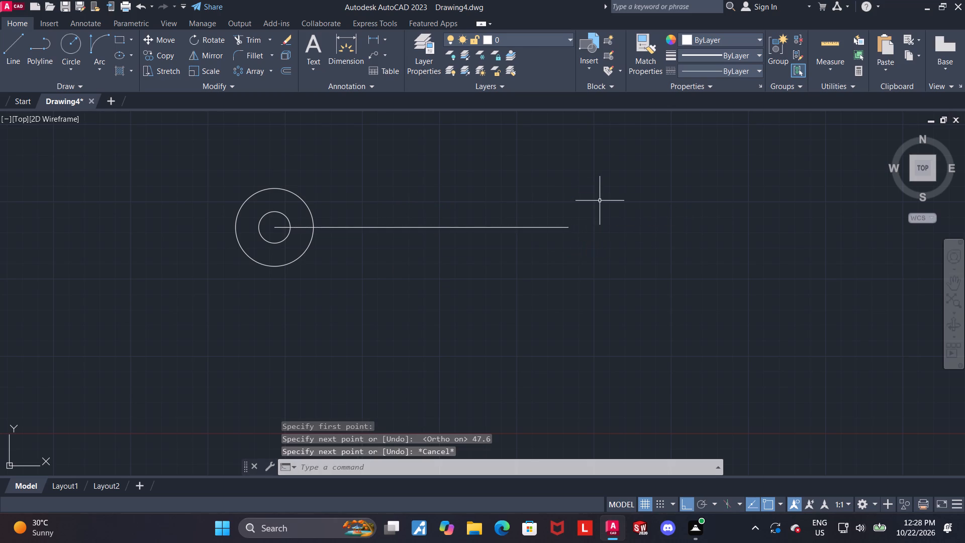
Load the ACAD_ISO04W100 ISO long-dash dot linetype into the drawing.
drag(534, 263, 534, 257)
click(517, 221)
click(707, 70)
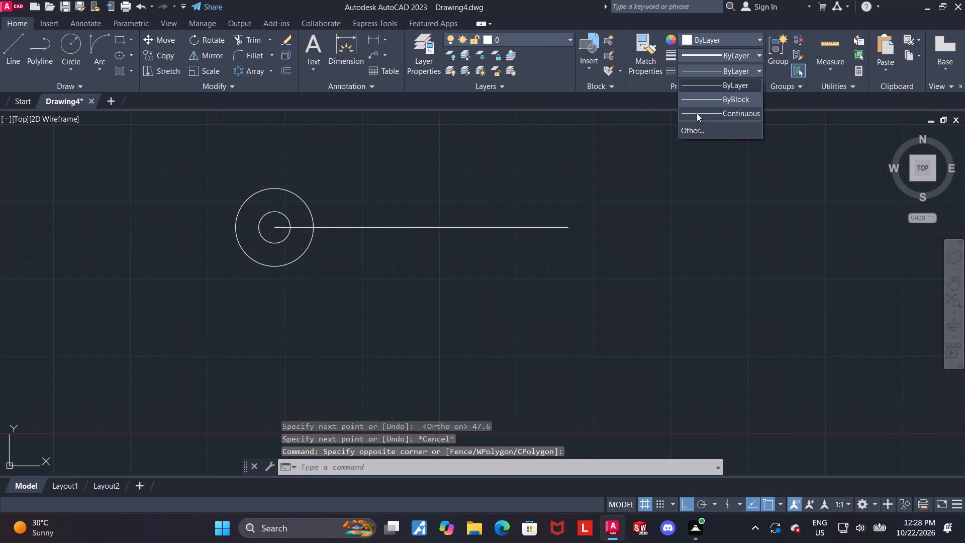
click(705, 130)
click(573, 156)
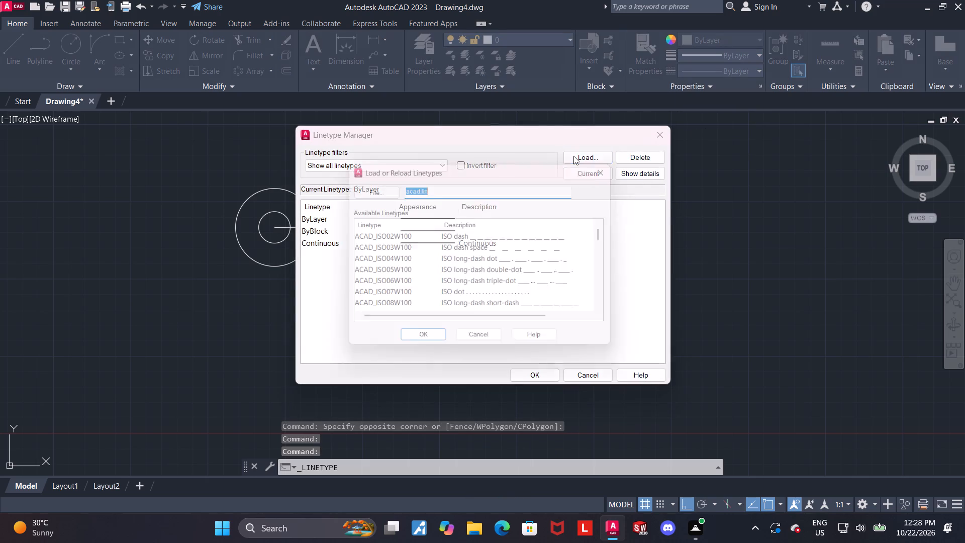
double_click(500, 261)
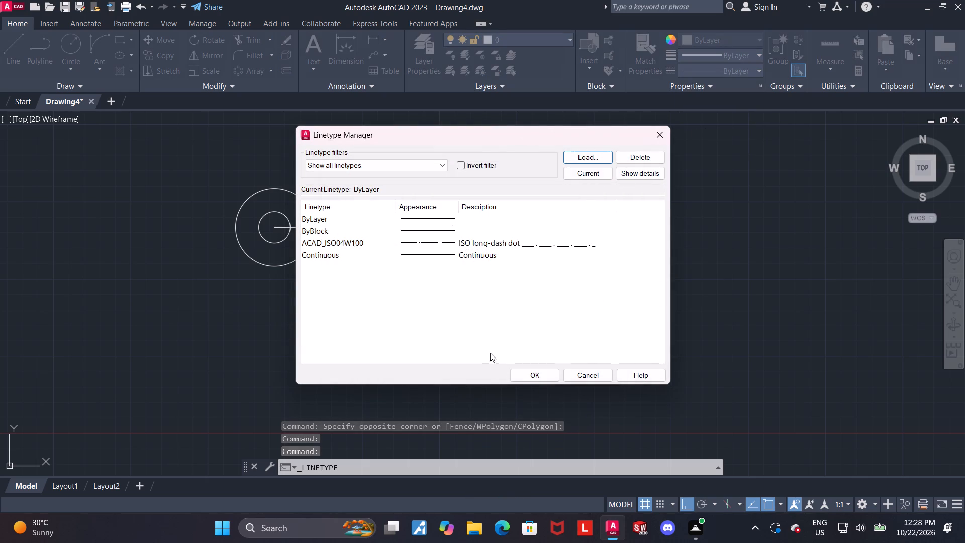
click(527, 373)
Change the horizontal line to the ACAD_ISO04W100 linetype and colour it cyan.
click(529, 268)
click(488, 187)
click(718, 69)
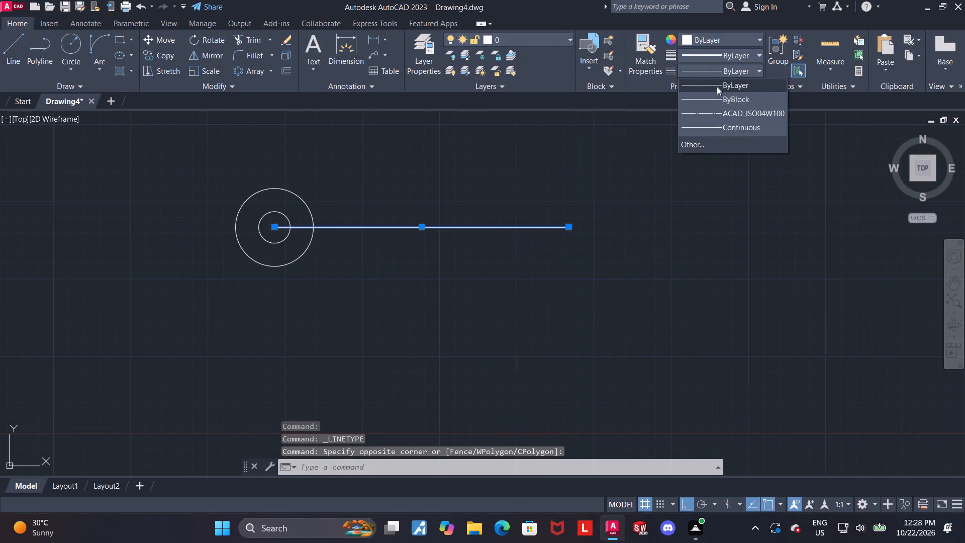
click(711, 112)
click(719, 36)
click(719, 158)
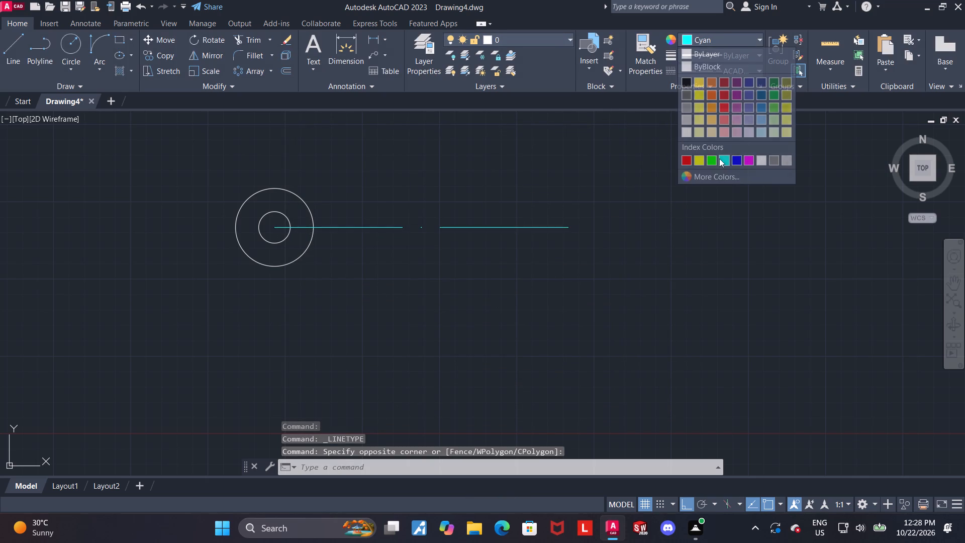
key(Escape)
Draw a circle of radius 6.3 centred on the right end of the cyan centreline.
click(75, 43)
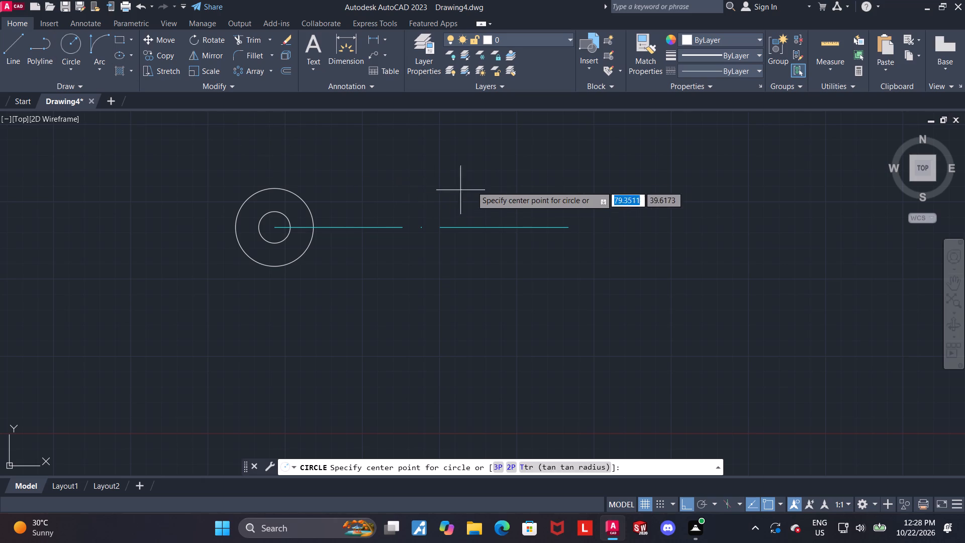
click(567, 229)
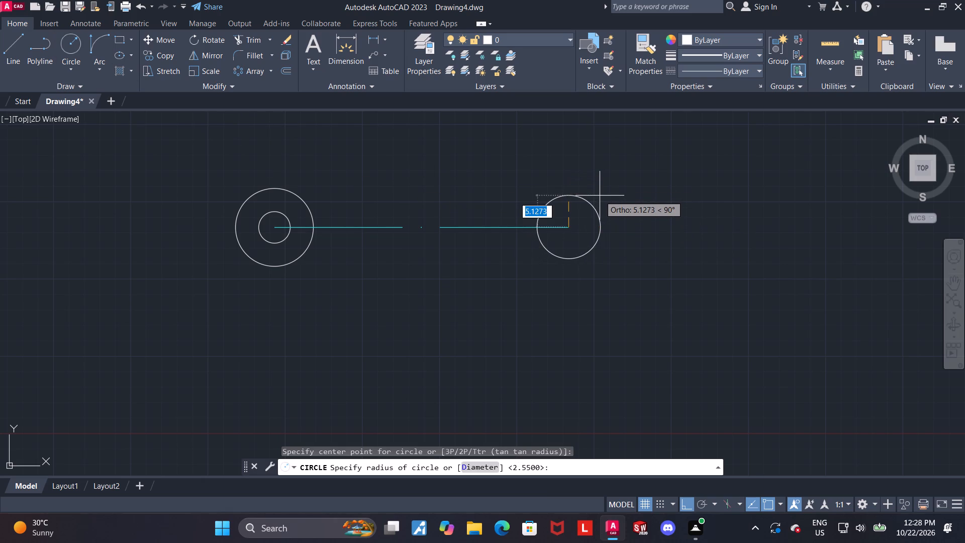
text(6.3)
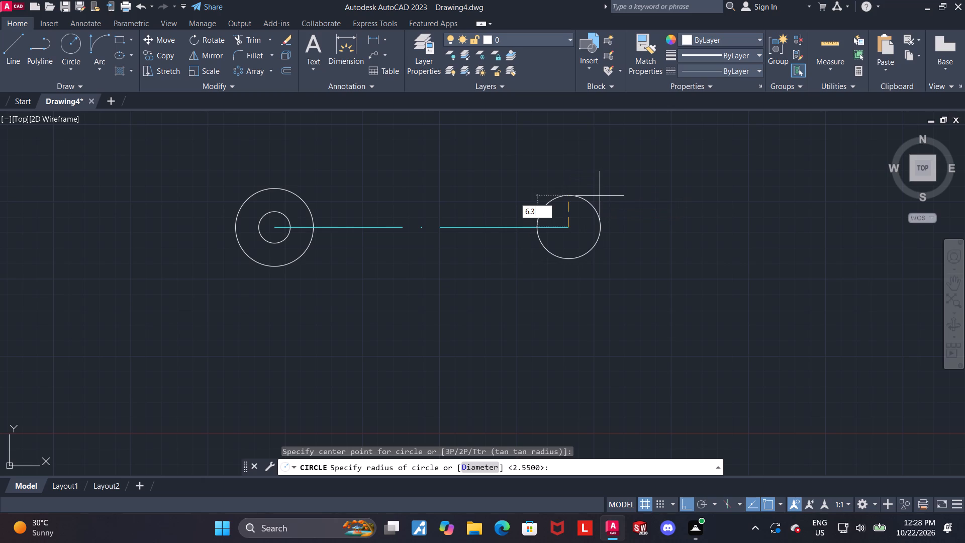
key(Return)
key(Escape)
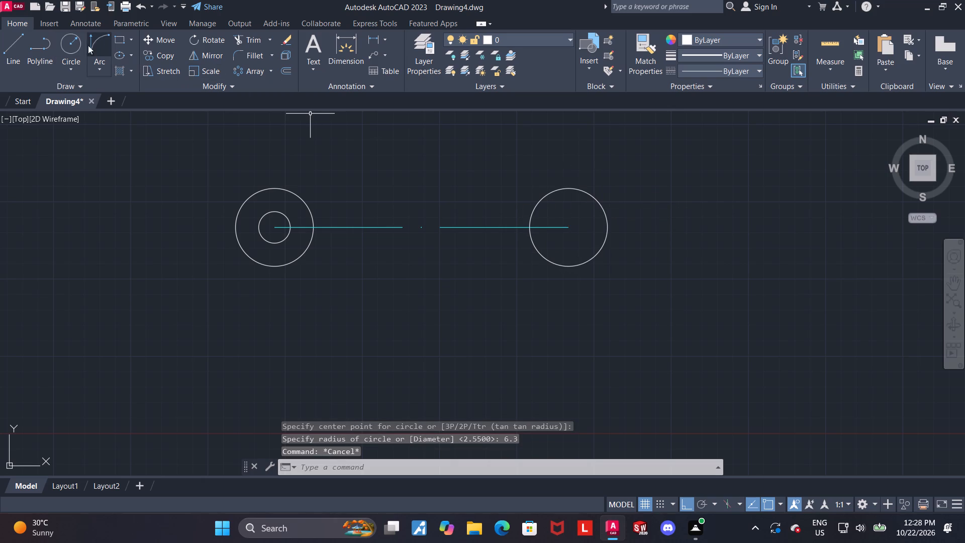
Draw a concentric circle of diameter 5.1 at the centre of the right-hand circle.
click(72, 43)
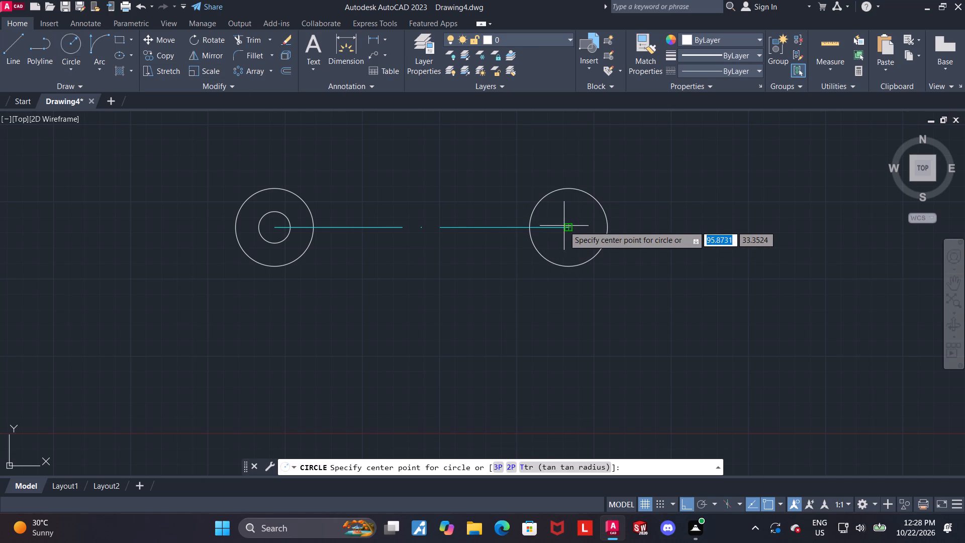
click(569, 226)
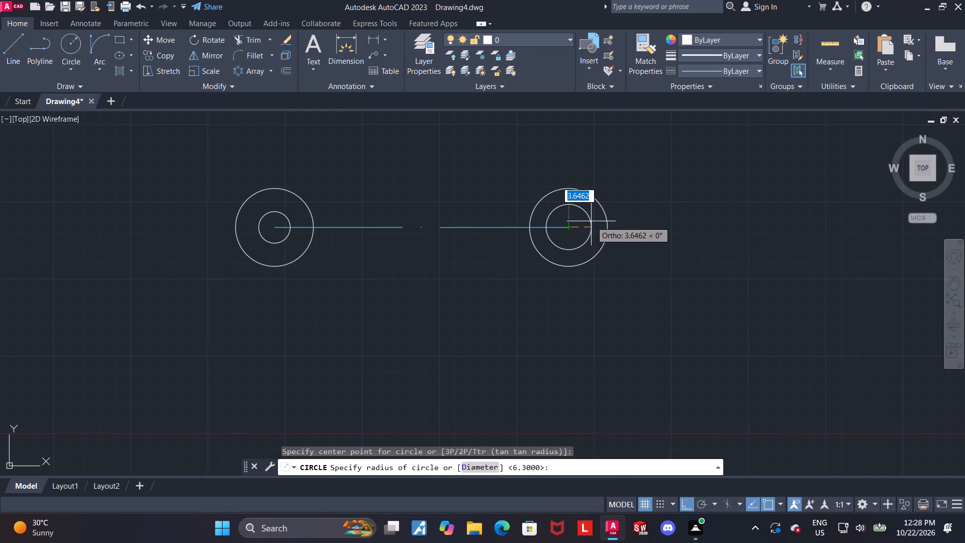
key(d)
key(Return)
text(5.1)
key(Return)
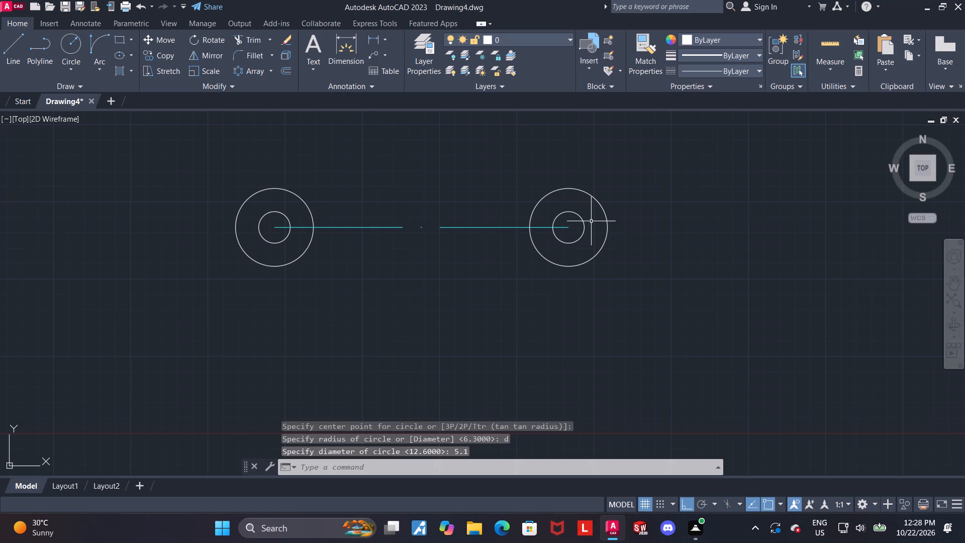
key(Escape)
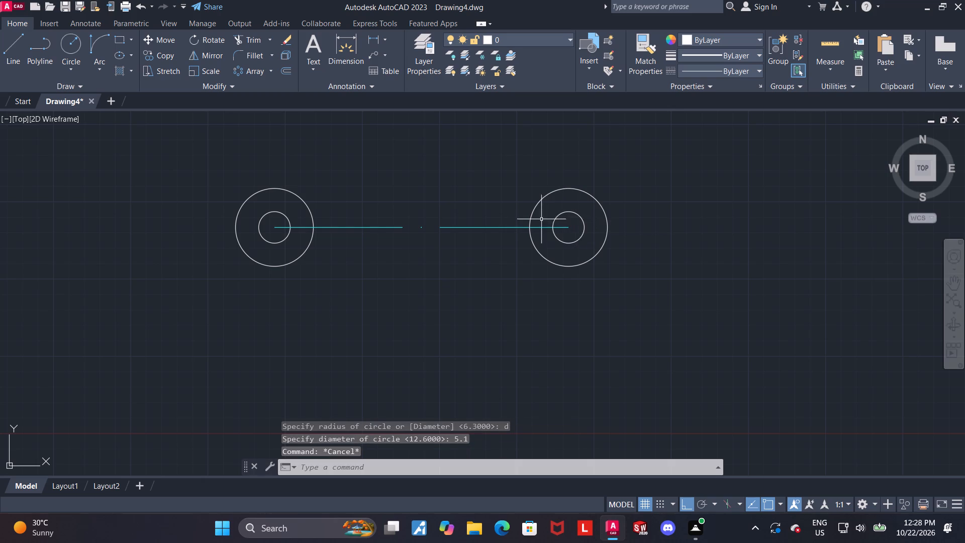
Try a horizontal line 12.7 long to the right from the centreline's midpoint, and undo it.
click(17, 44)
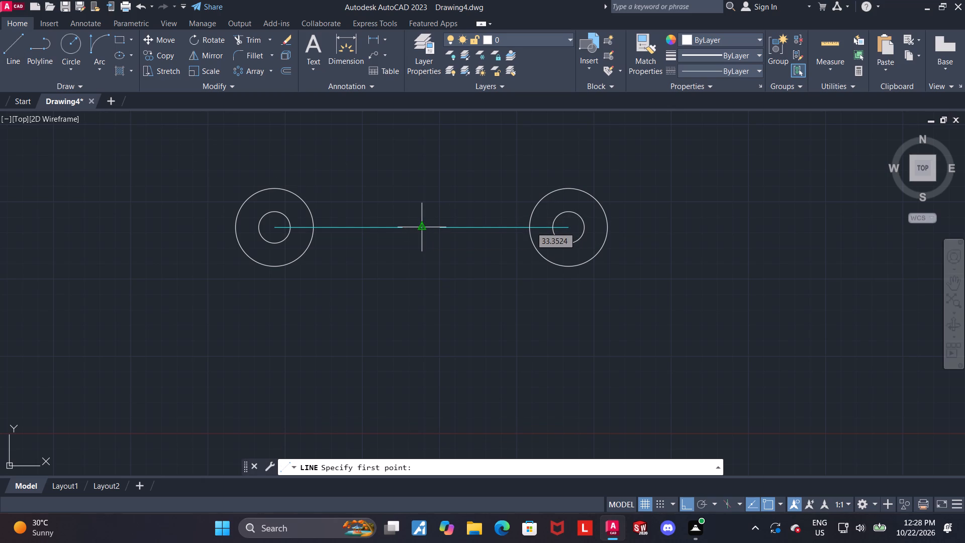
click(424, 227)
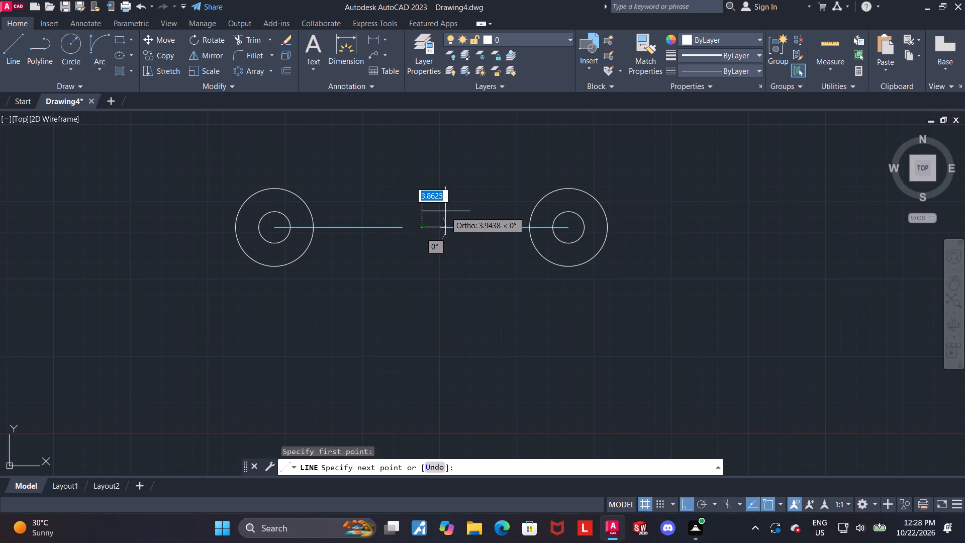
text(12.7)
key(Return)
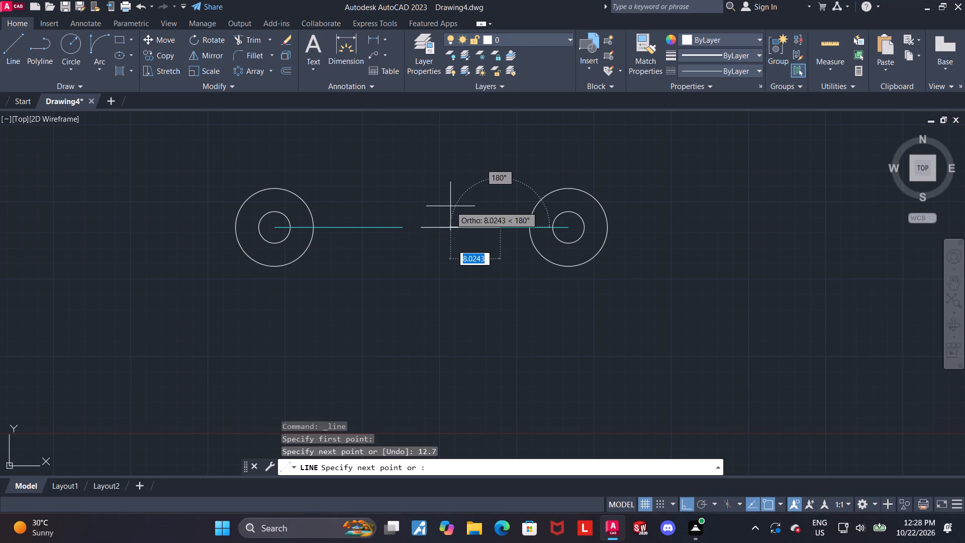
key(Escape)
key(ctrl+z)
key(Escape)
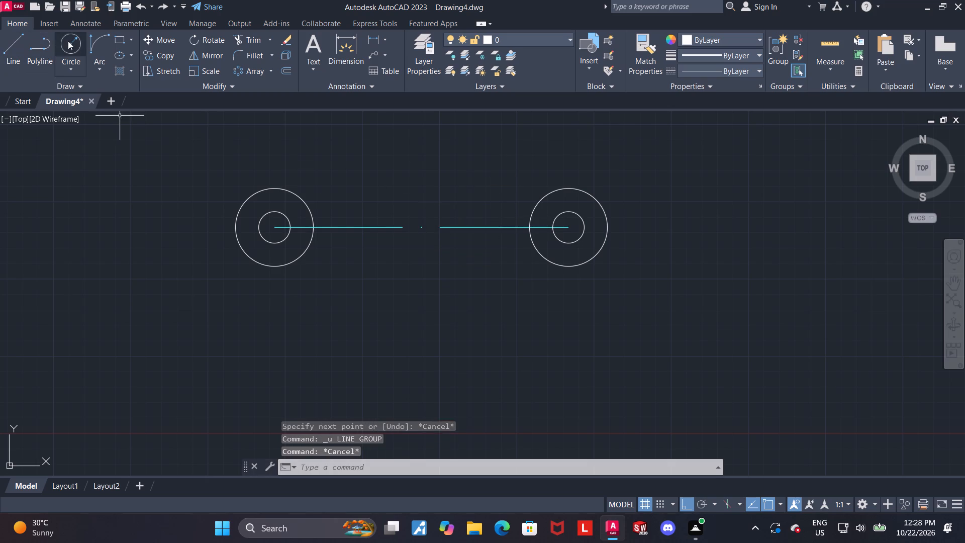
Draw a circle of radius 12.7 centred on the midpoint of the cyan centreline.
click(70, 40)
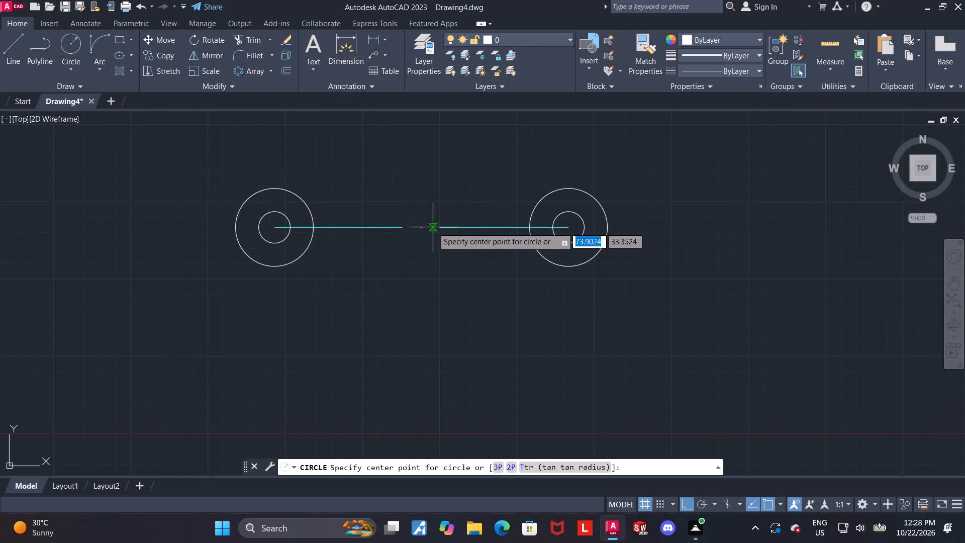
click(421, 228)
text(12.7)
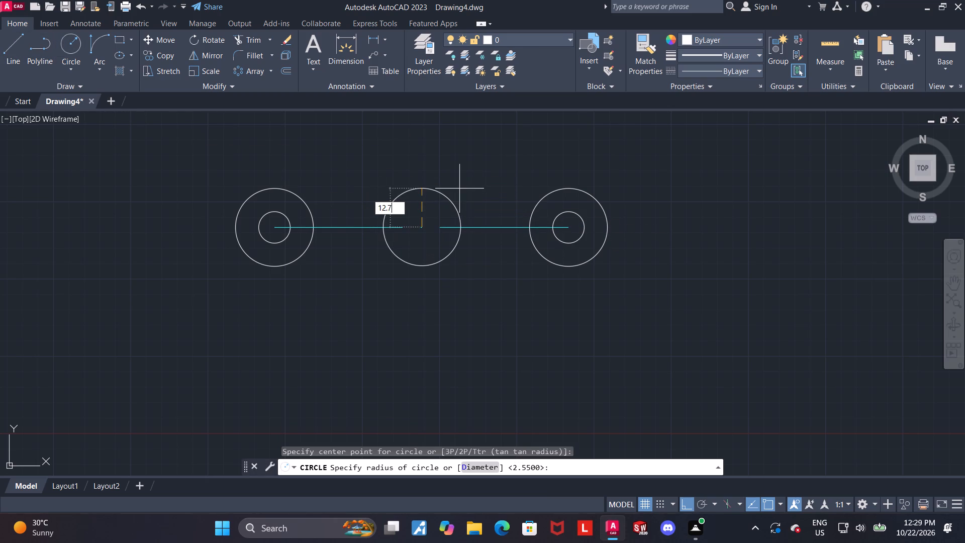
key(Return)
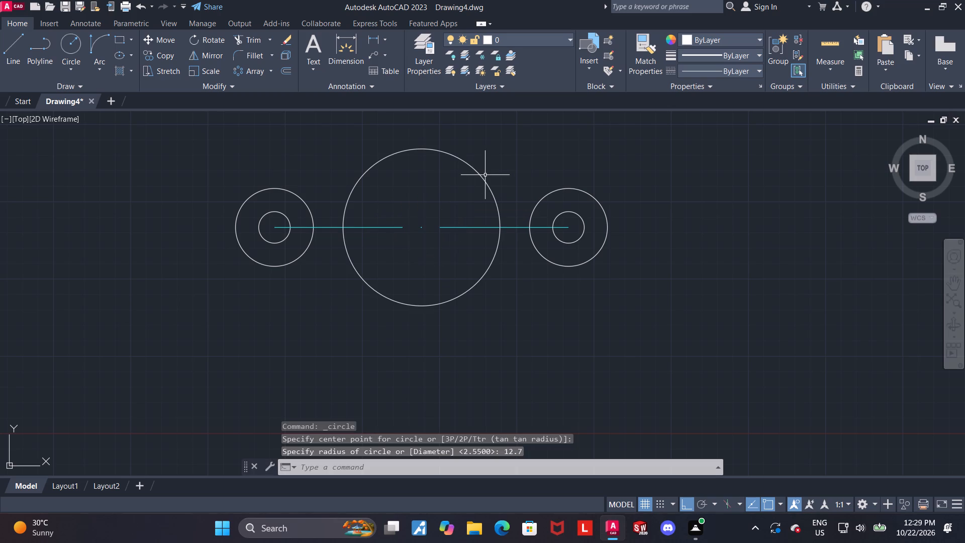
Draw a line tangent to the tops of the left hub's outer circle and the large central circle.
scroll(485, 175, down, 1)
scroll(434, 190, up, 1)
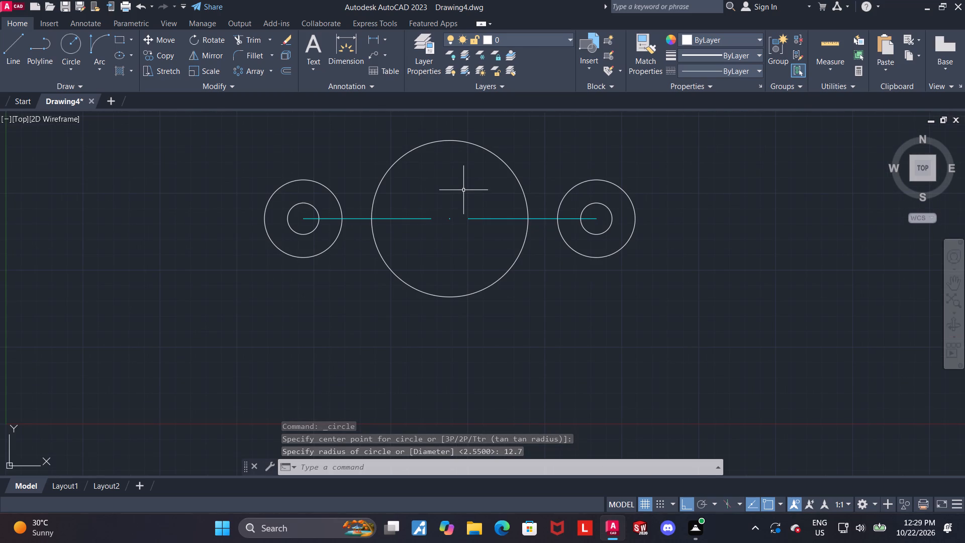
click(24, 46)
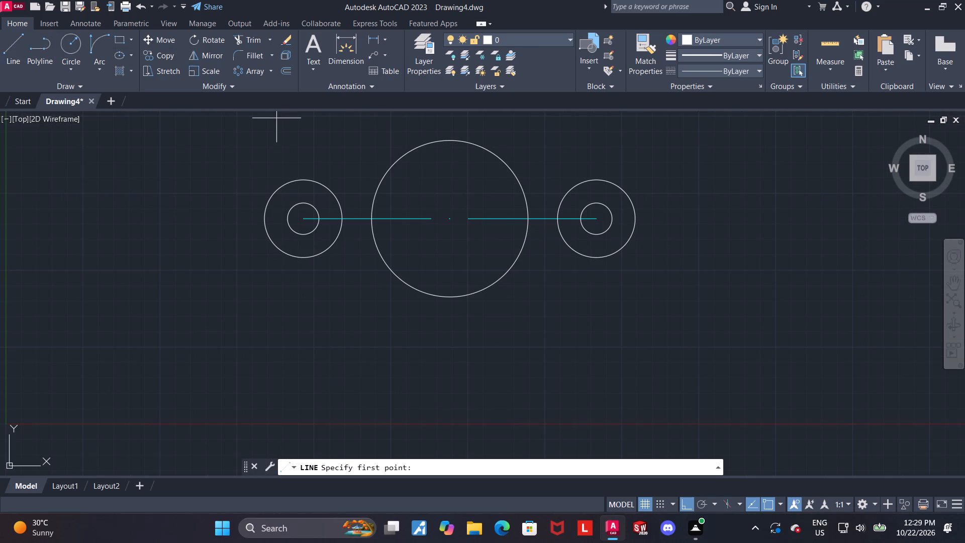
shift+right_click(164, 162)
click(203, 365)
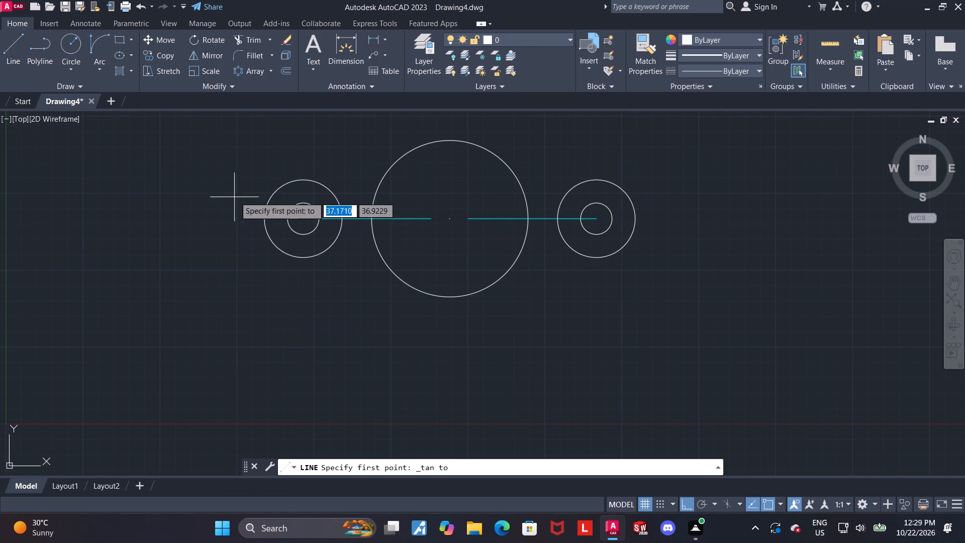
click(272, 189)
shift+right_click(365, 150)
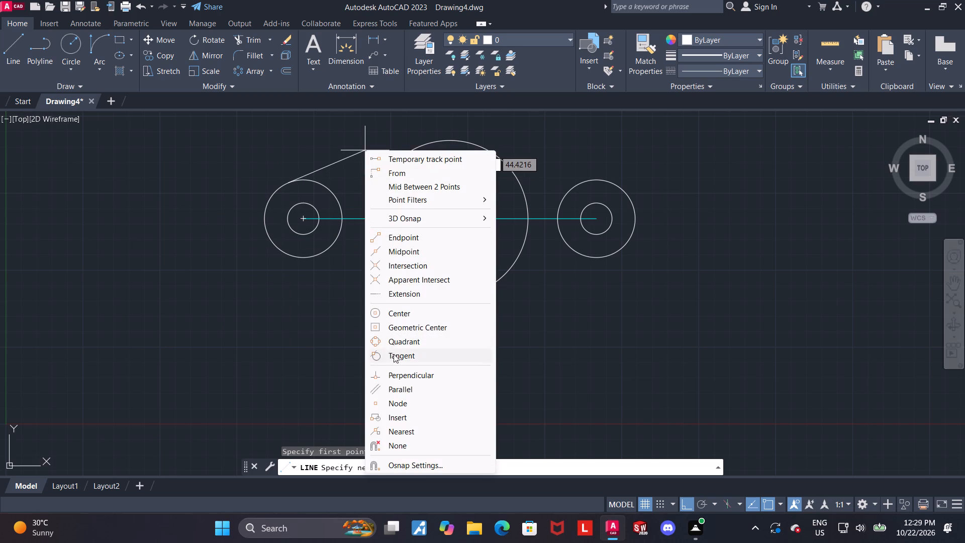
click(394, 354)
click(412, 142)
key(Escape)
key(Escape)
key(Escape)
Draw a line tangent to the undersides of the left hub's outer circle and the large central circle.
click(17, 40)
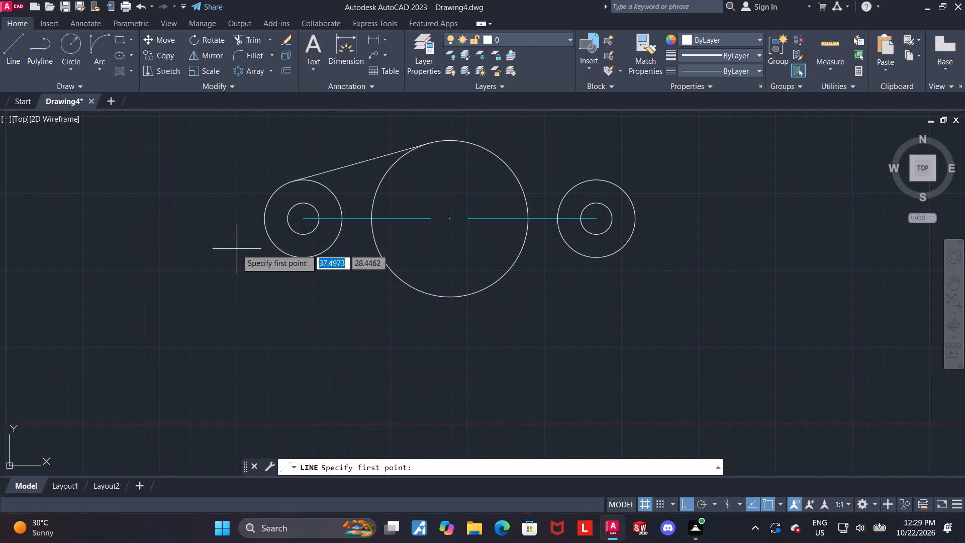
shift+right_click(255, 278)
click(285, 397)
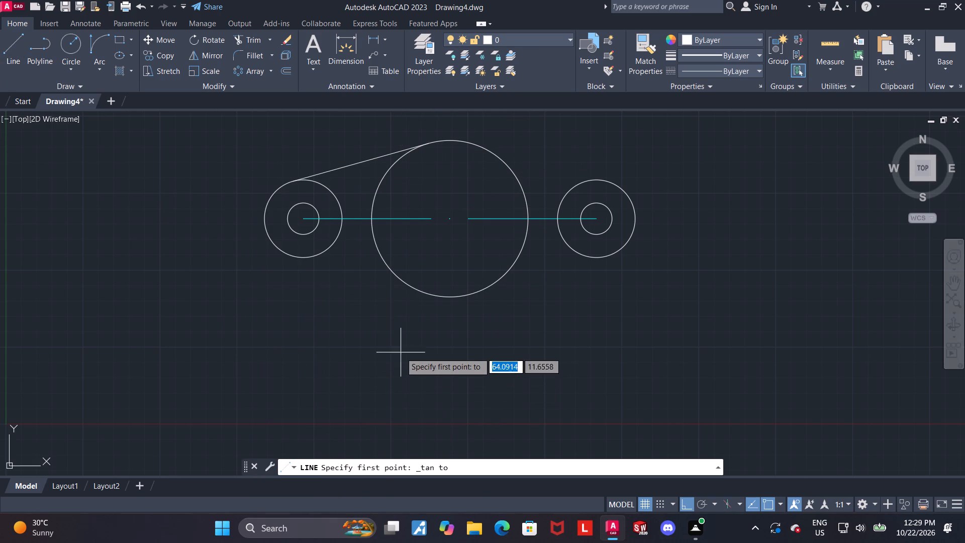
click(280, 254)
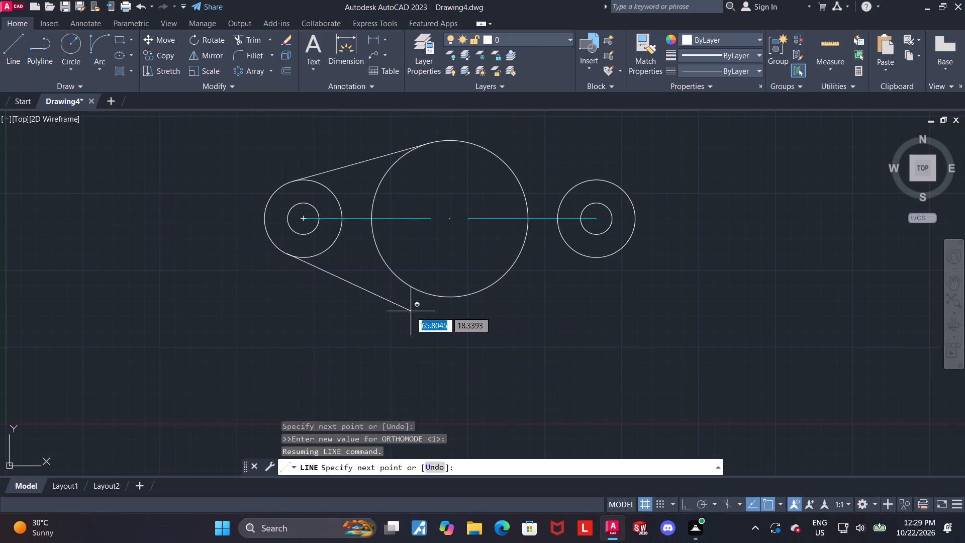
shift+right_click(411, 311)
click(456, 396)
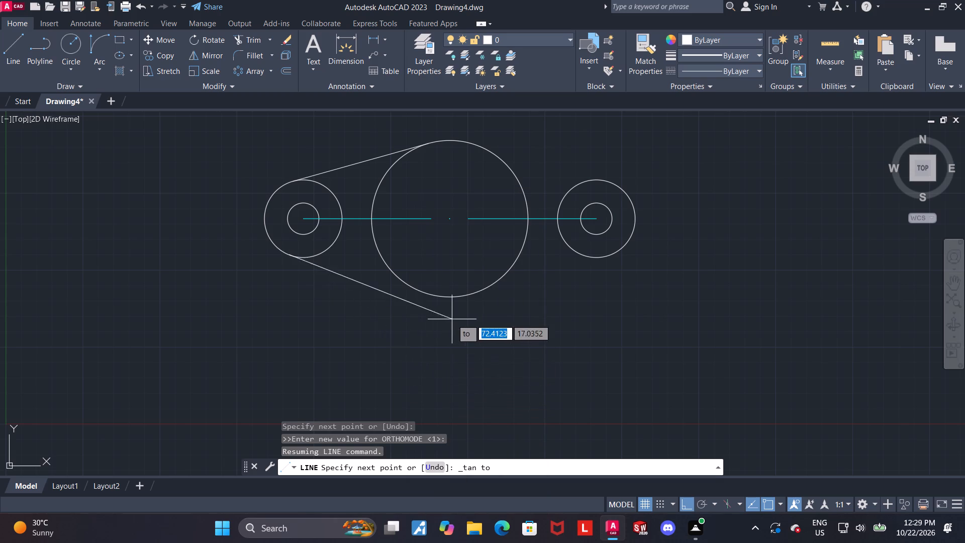
click(447, 301)
key(Escape)
key(Escape)
key(Escape)
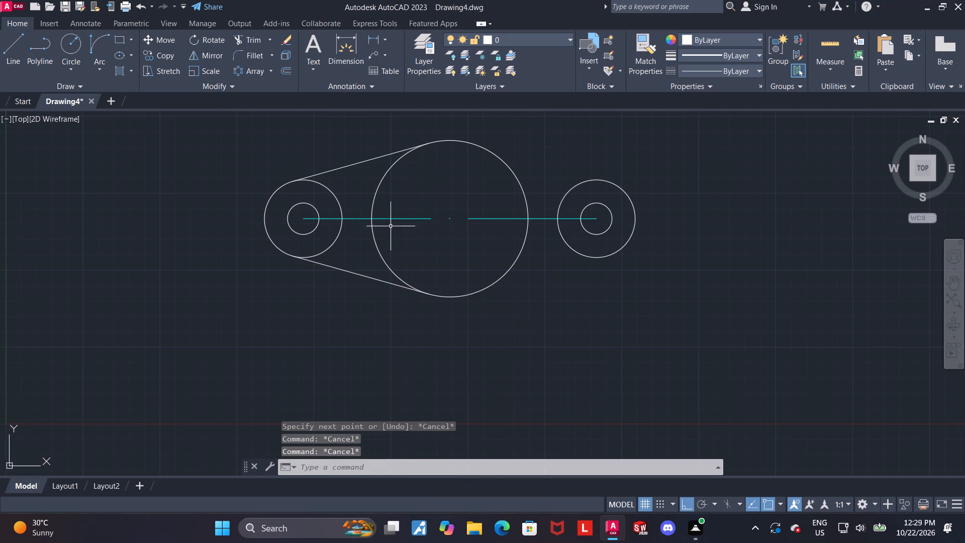
Trim away the inner arcs of the left hub's outer circle between the two tangent lines.
click(244, 43)
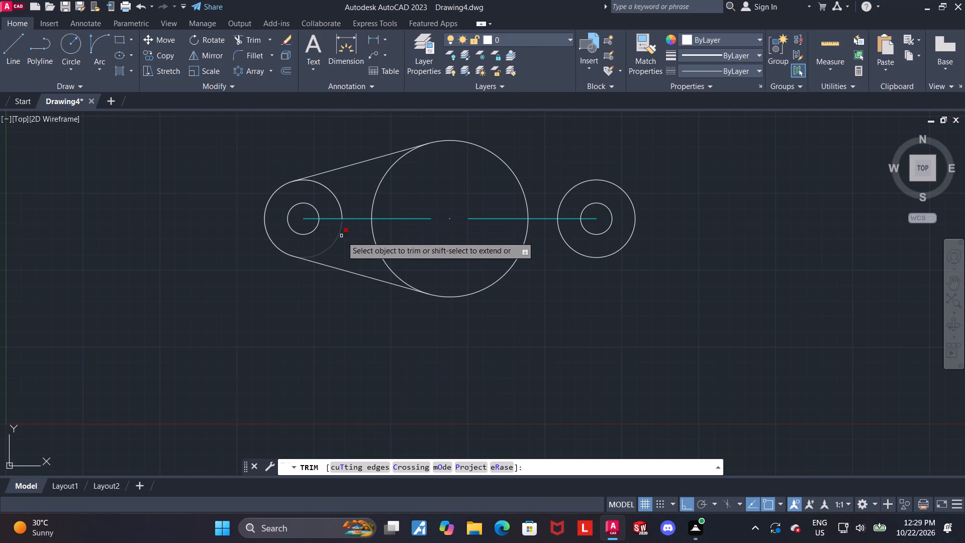
click(338, 239)
click(336, 197)
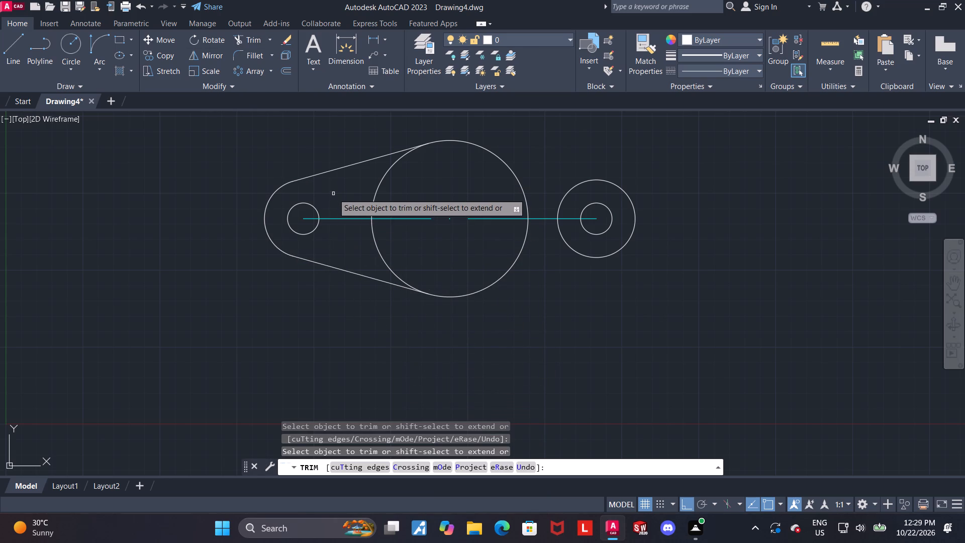
key(Escape)
Mirror both tangent lines about the central circle's vertical axis, through its bottom and top quadrants, keeping the originals.
click(327, 171)
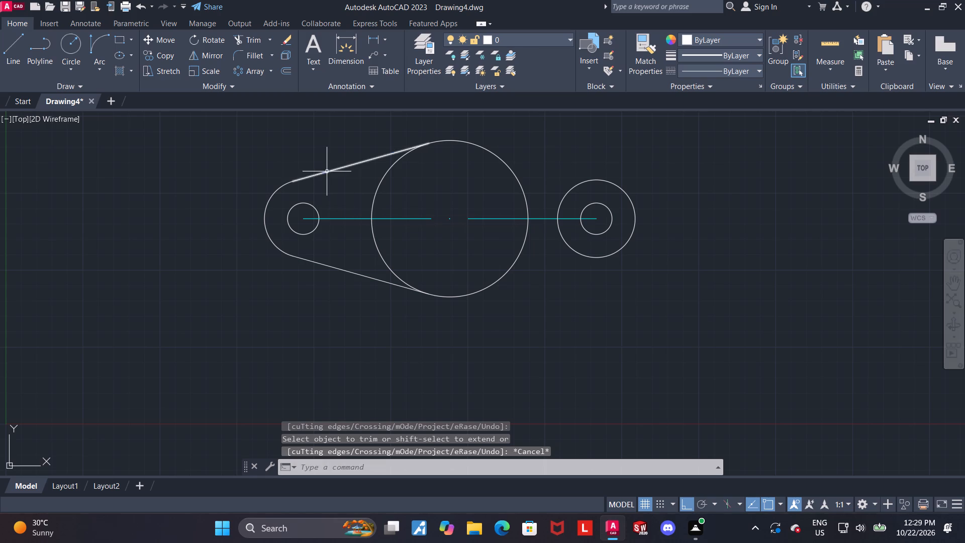
click(337, 267)
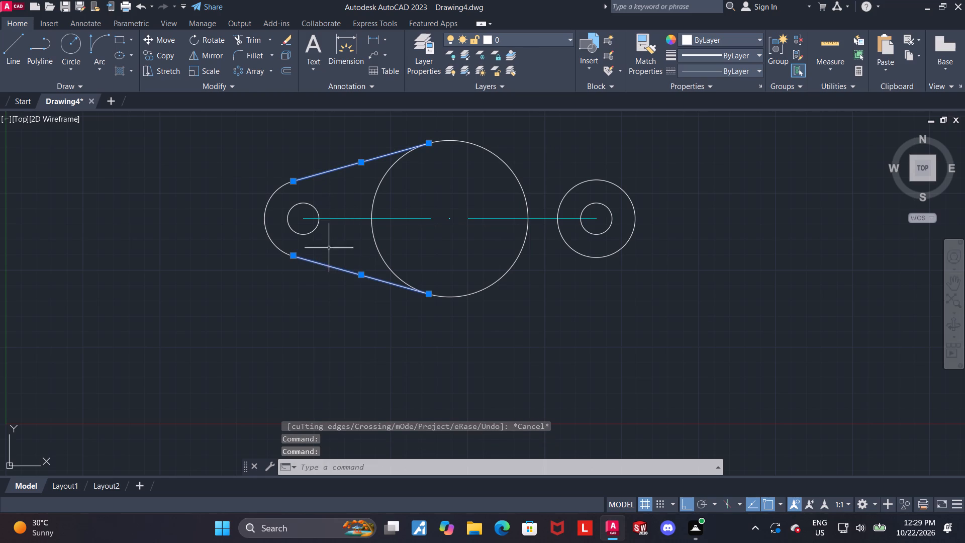
click(212, 53)
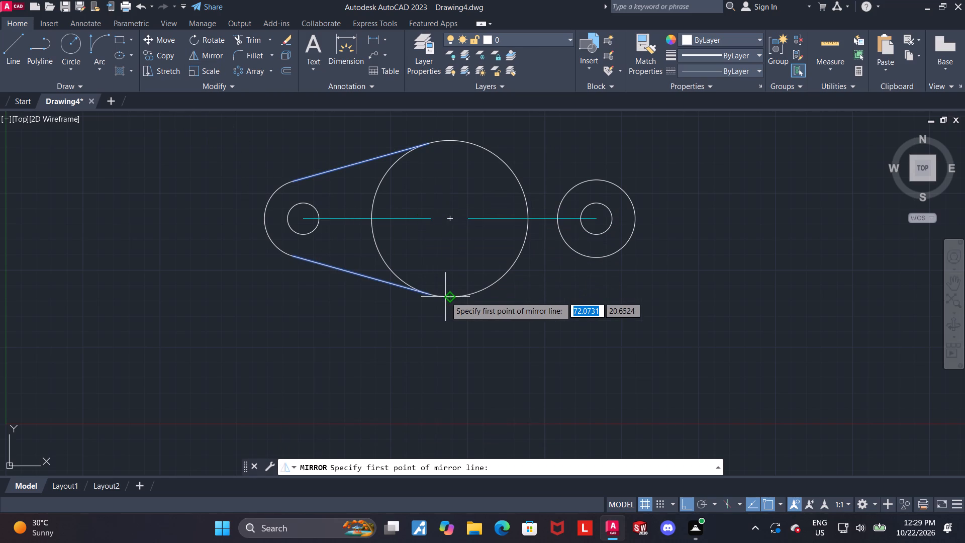
click(450, 297)
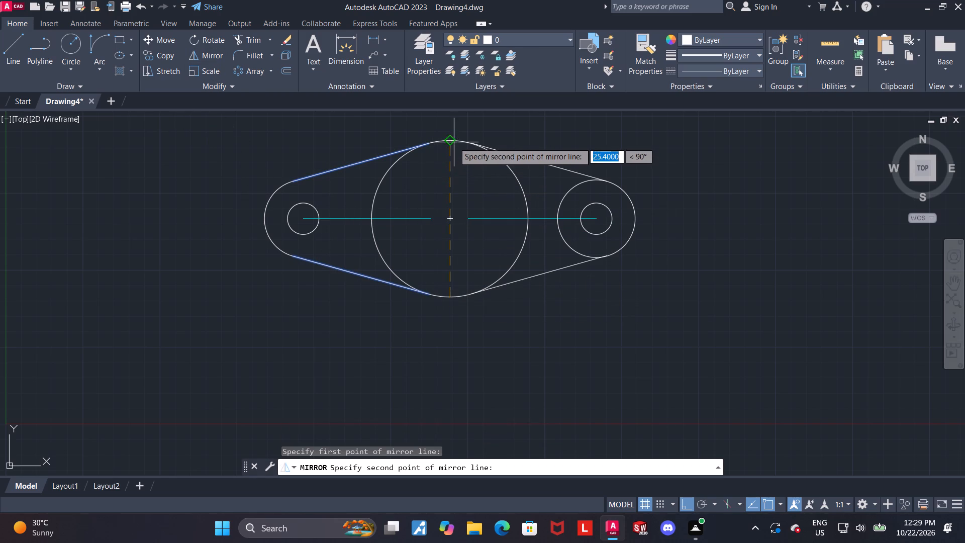
click(452, 140)
drag(476, 188, 452, 140)
key(Escape)
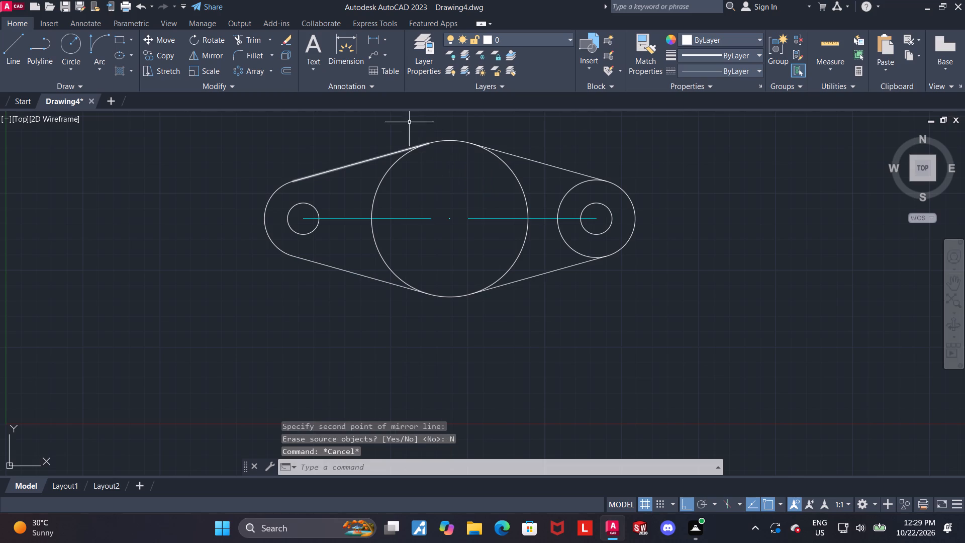
key(Escape)
Trim away the inner arcs of the right hub's outer circle between the mirrored tangent lines.
click(253, 36)
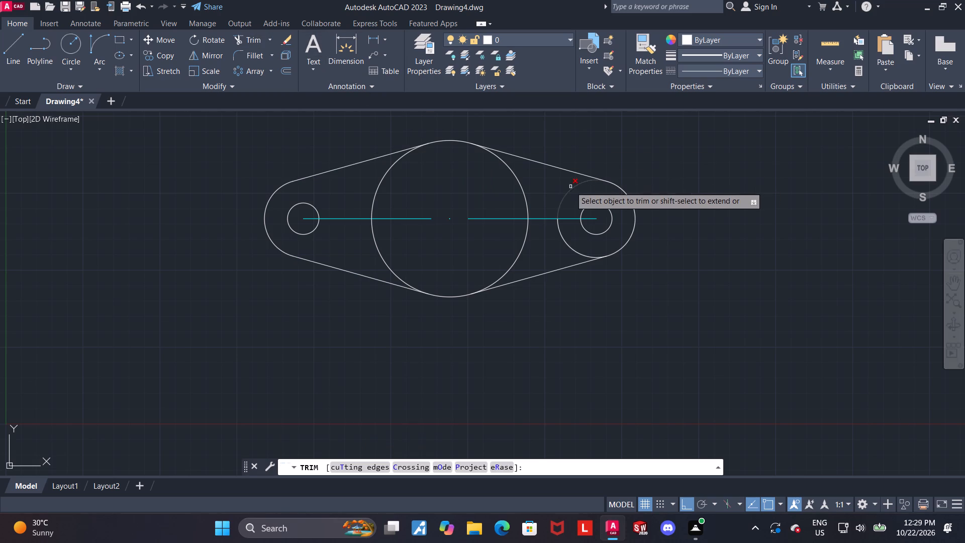
click(570, 189)
click(564, 240)
key(Escape)
Trim the left and right side arcs of the large central circle, leaving only its top and bottom arcs in the outline.
scroll(530, 258, down, 1)
scroll(477, 276, up, 1)
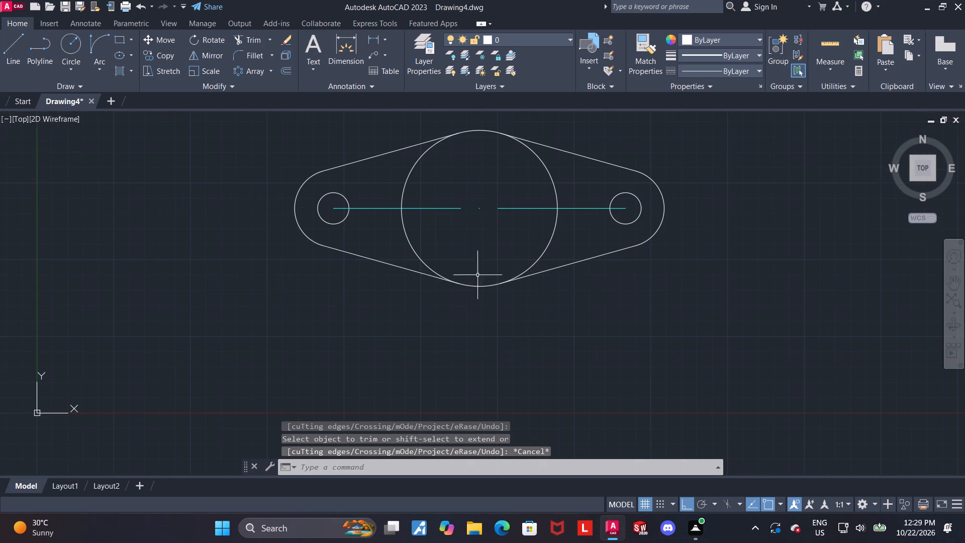
click(254, 39)
drag(429, 152, 407, 160)
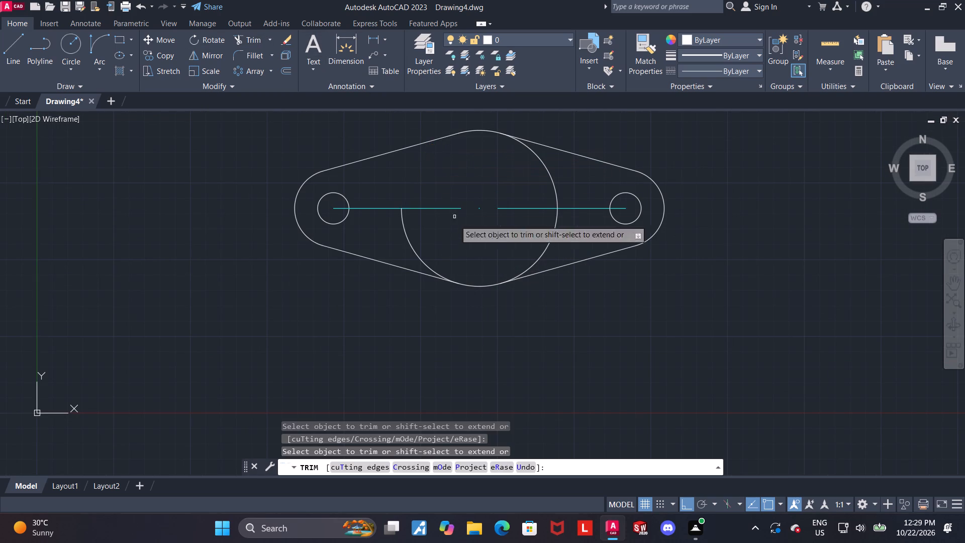
drag(443, 253, 407, 254)
drag(553, 244, 527, 240)
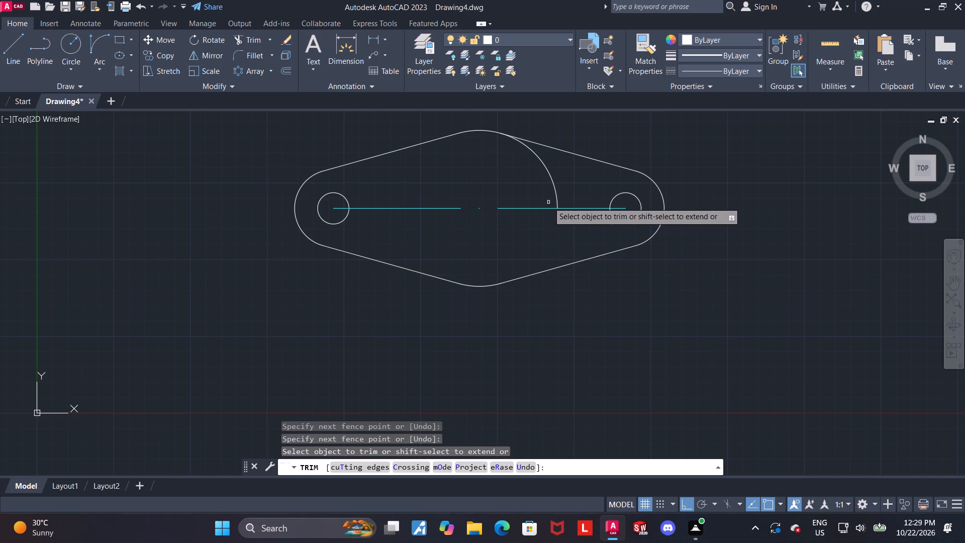
drag(552, 174, 503, 167)
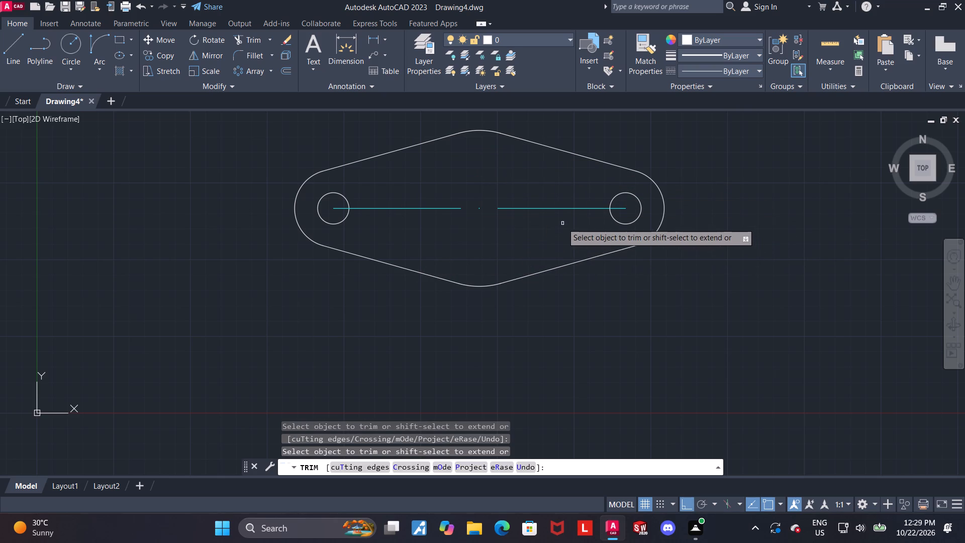
scroll(559, 223, down, 1)
scroll(566, 227, up, 1)
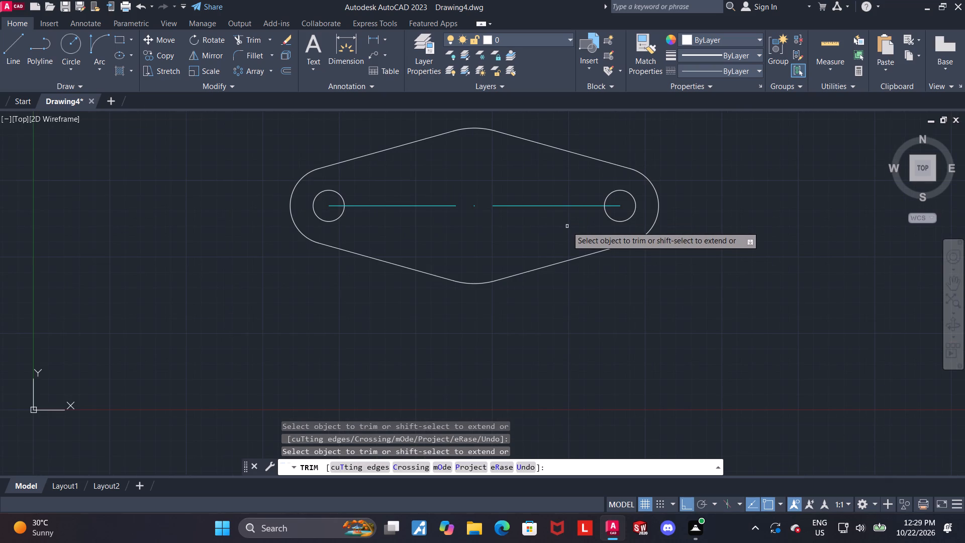
key(Escape)
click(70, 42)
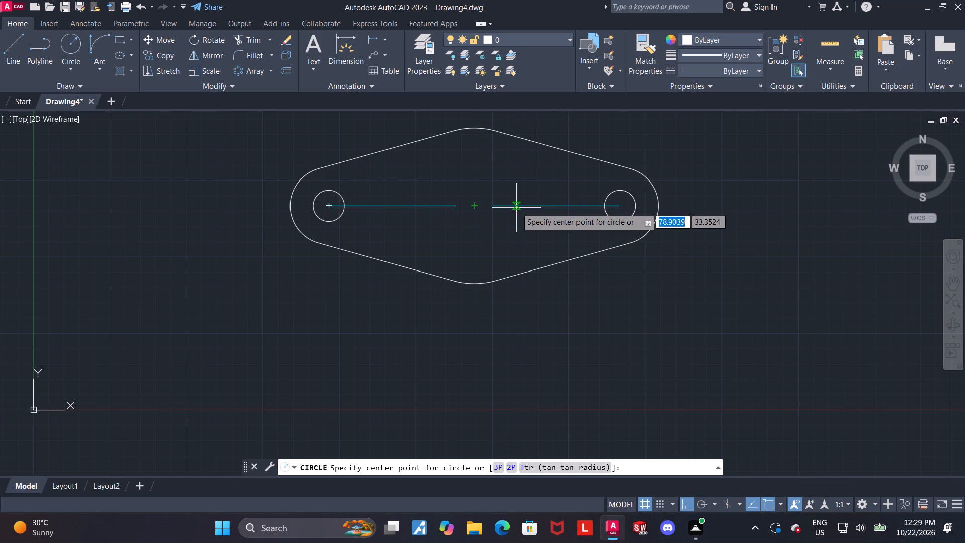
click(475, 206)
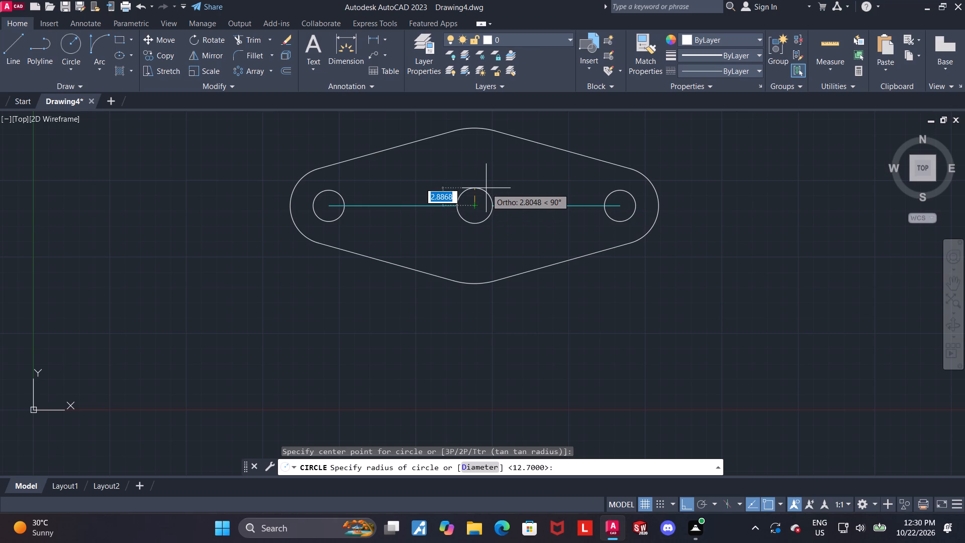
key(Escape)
Draw a circle of diameter 6.7 centred on the midpoint of the cyan centreline.
scroll(485, 203, up, 2)
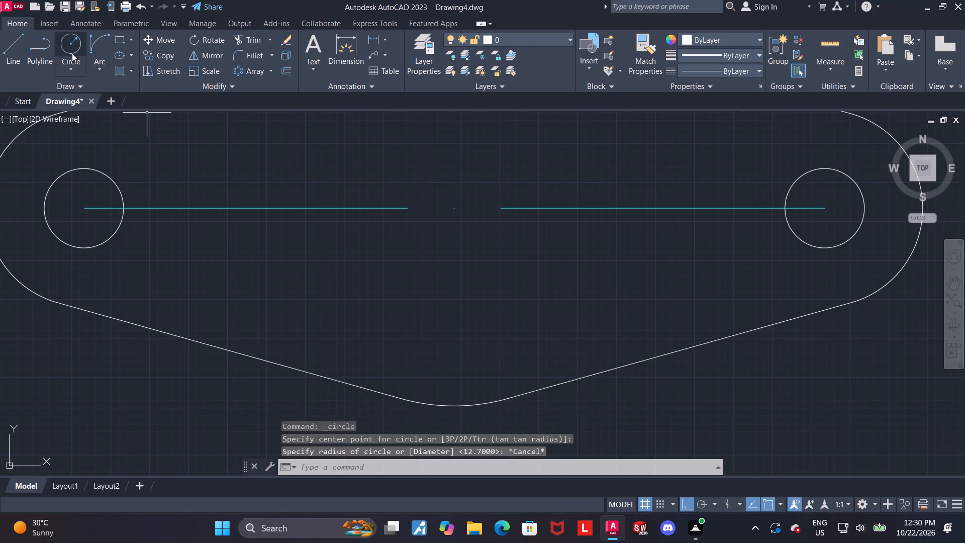
click(71, 52)
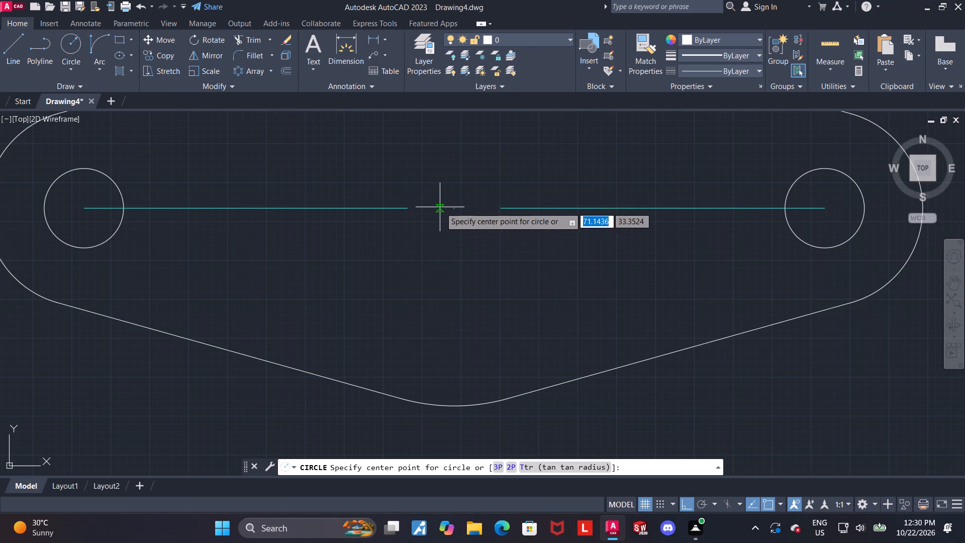
click(456, 207)
scroll(494, 209, down, 1)
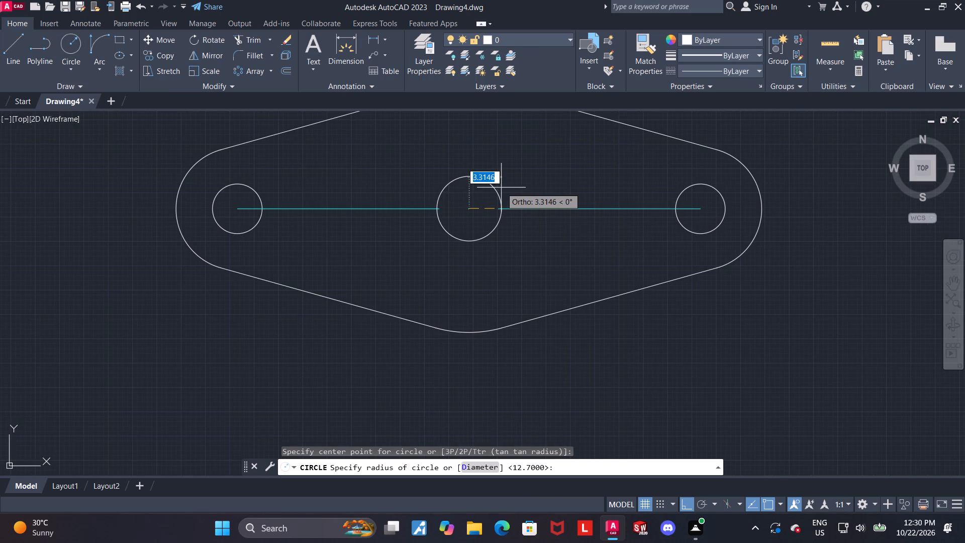
key(d)
key(Return)
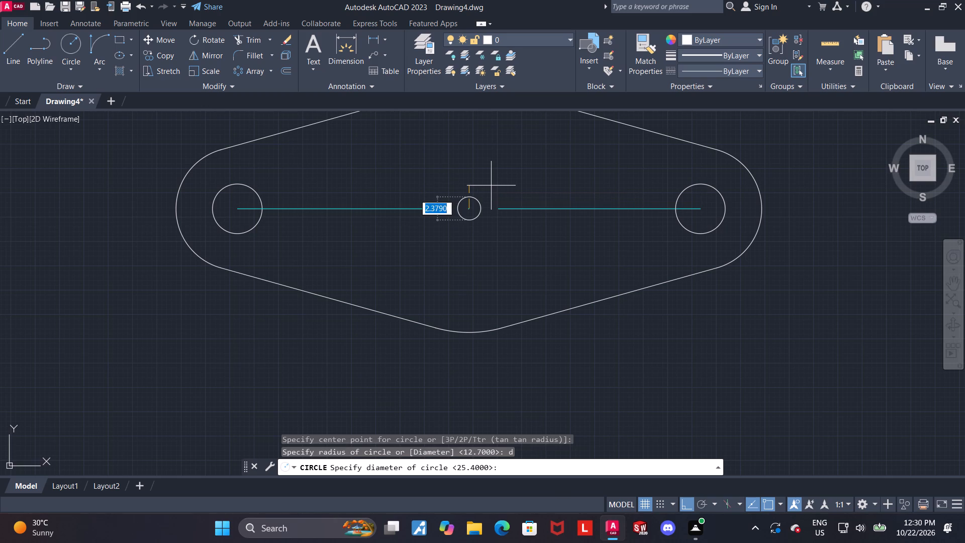
text(6.7)
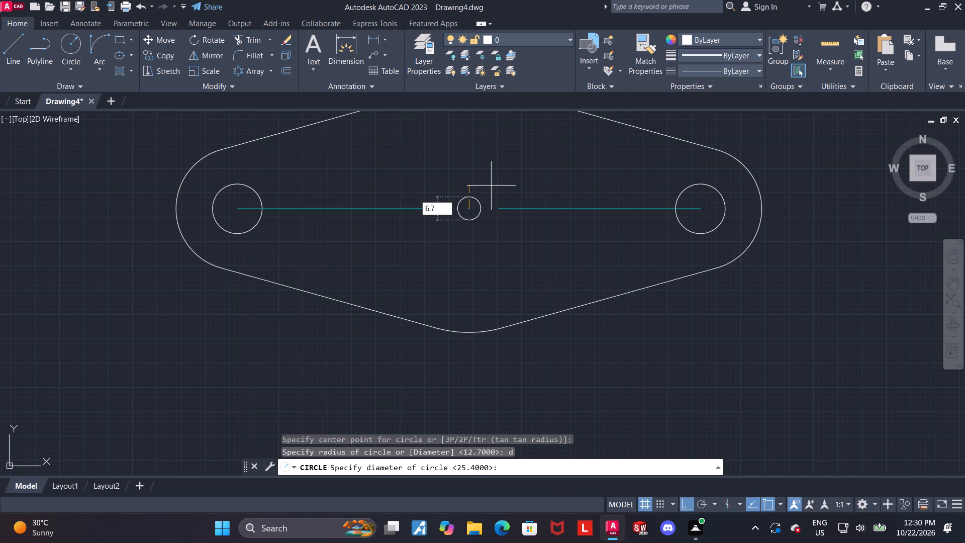
key(Return)
key(Escape)
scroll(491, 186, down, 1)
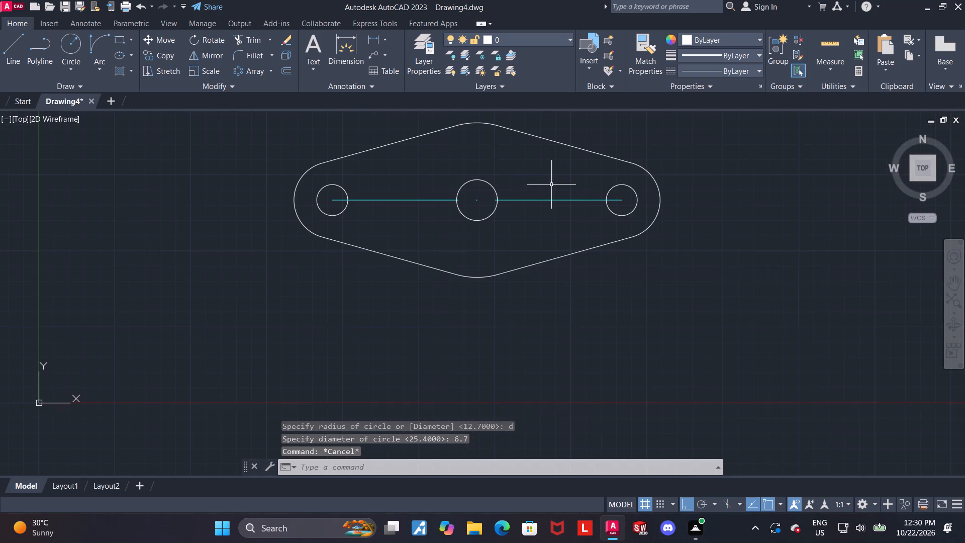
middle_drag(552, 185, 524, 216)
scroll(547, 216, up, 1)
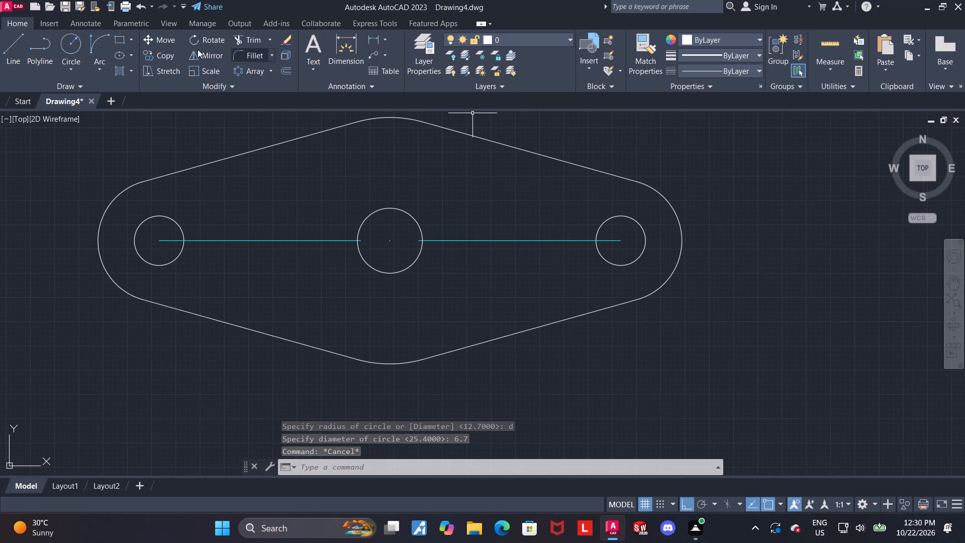
Draw a circle of radius 9.5 concentric with the central hole.
click(70, 40)
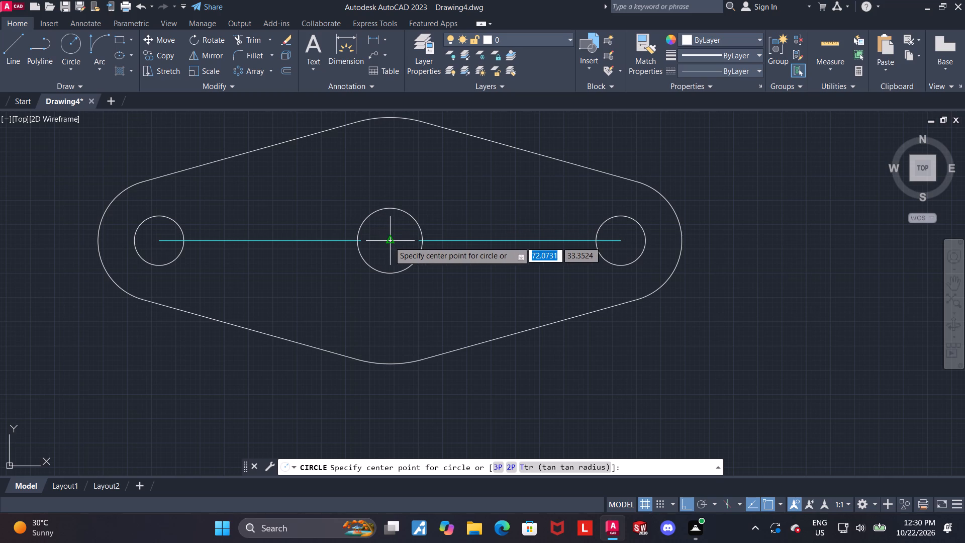
click(390, 241)
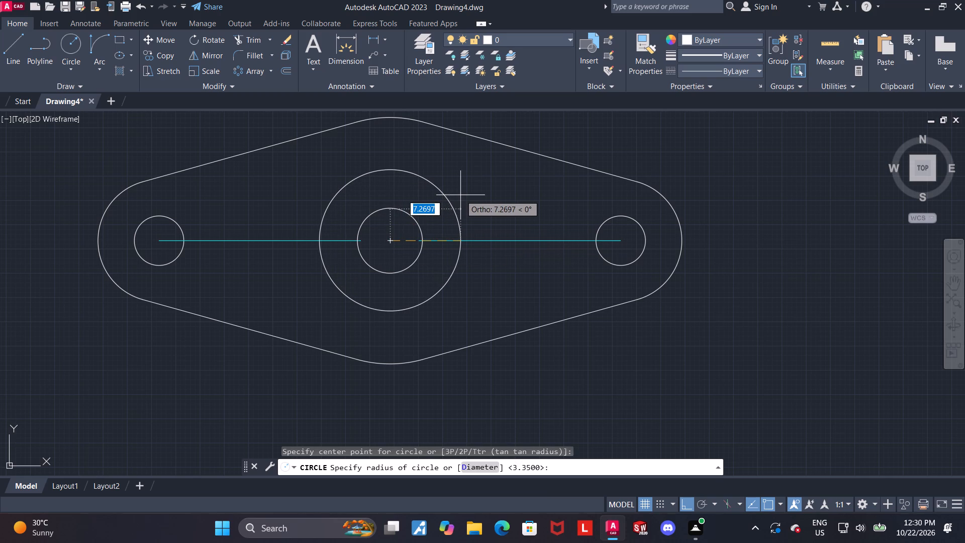
text(9.5)
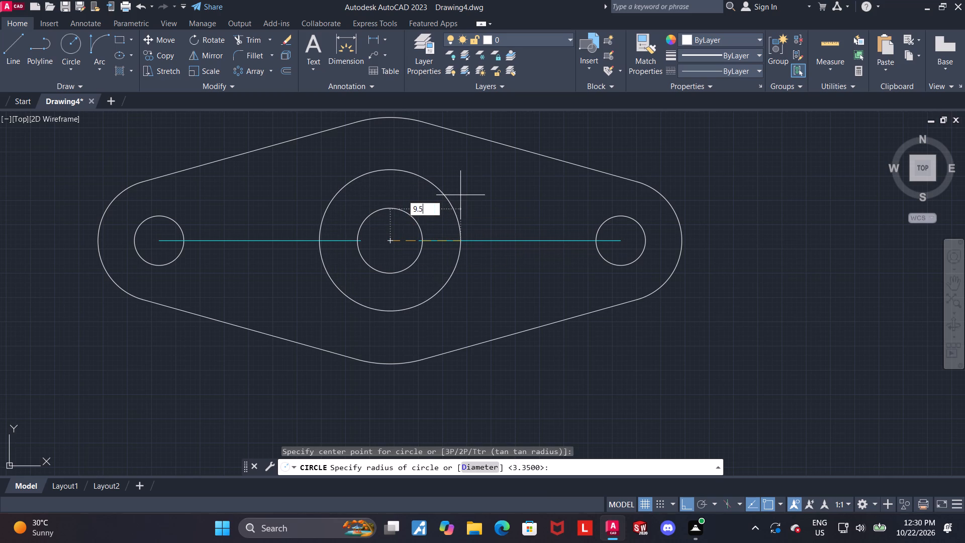
key(Return)
key(Escape)
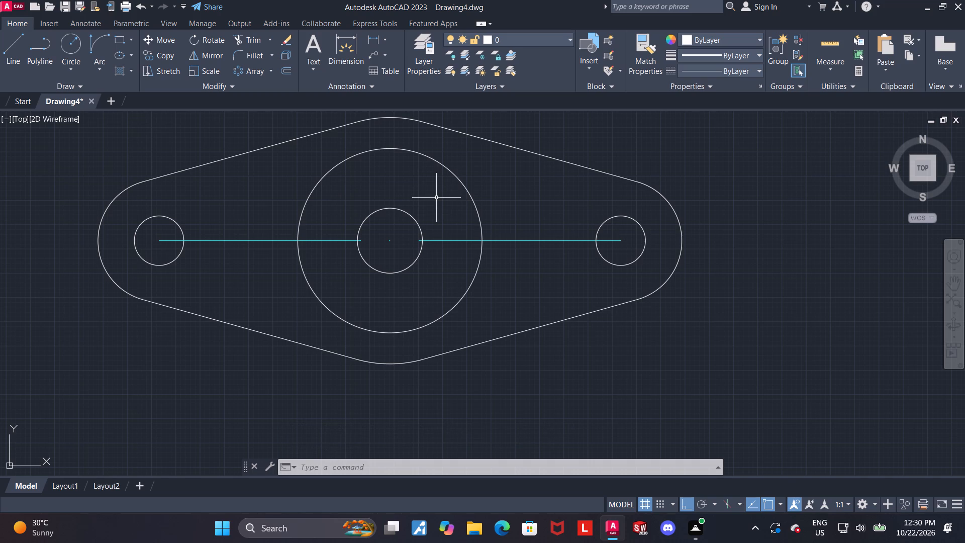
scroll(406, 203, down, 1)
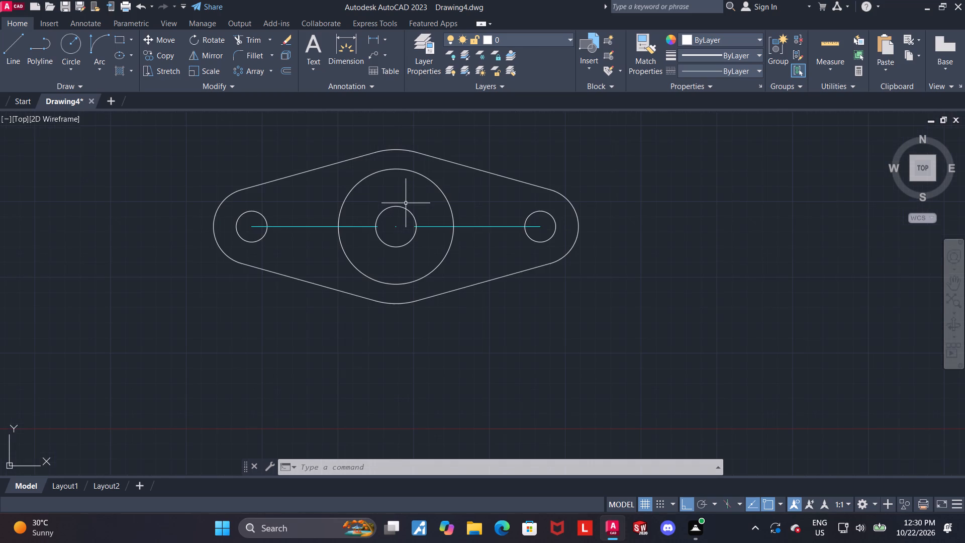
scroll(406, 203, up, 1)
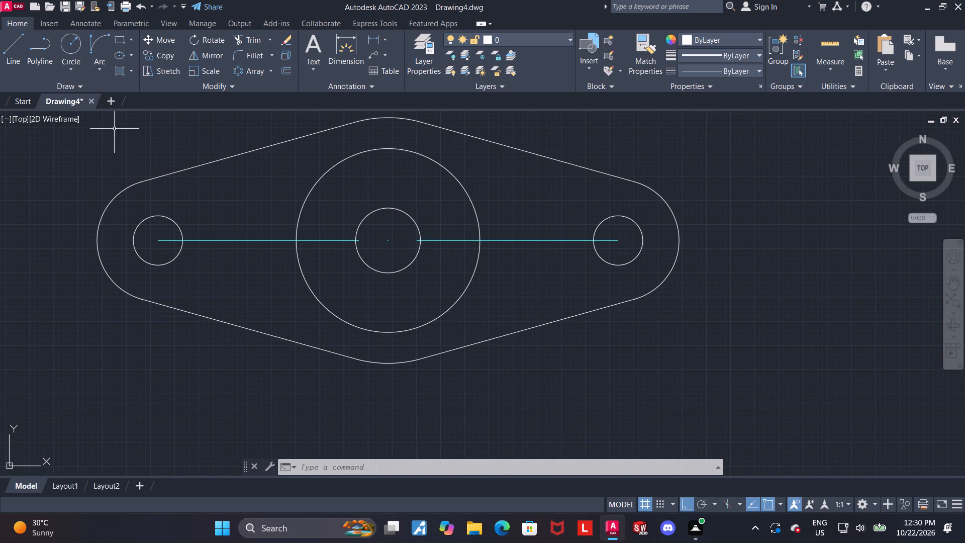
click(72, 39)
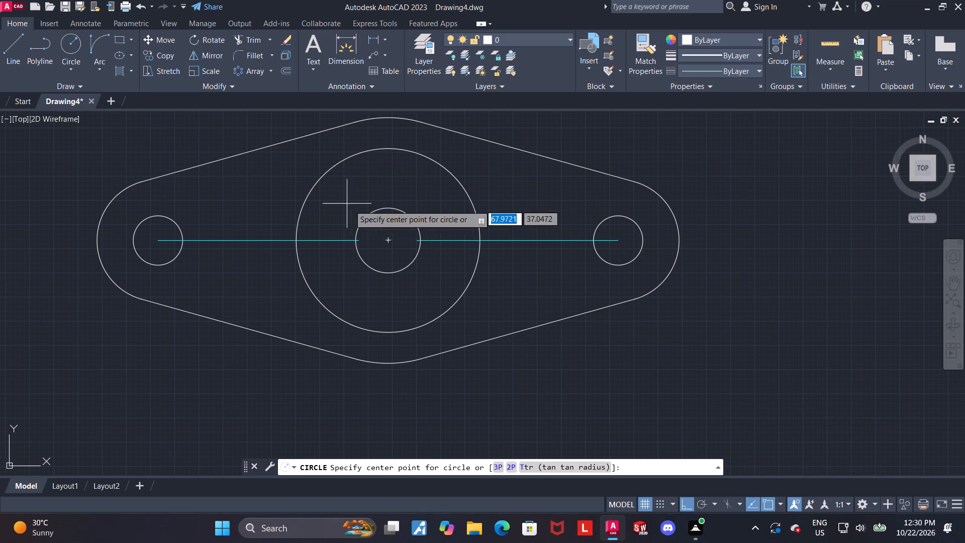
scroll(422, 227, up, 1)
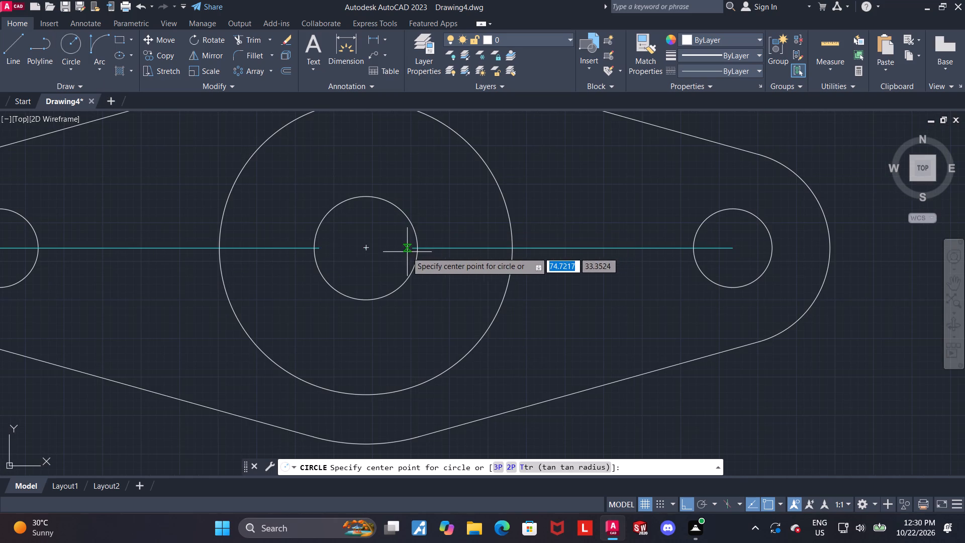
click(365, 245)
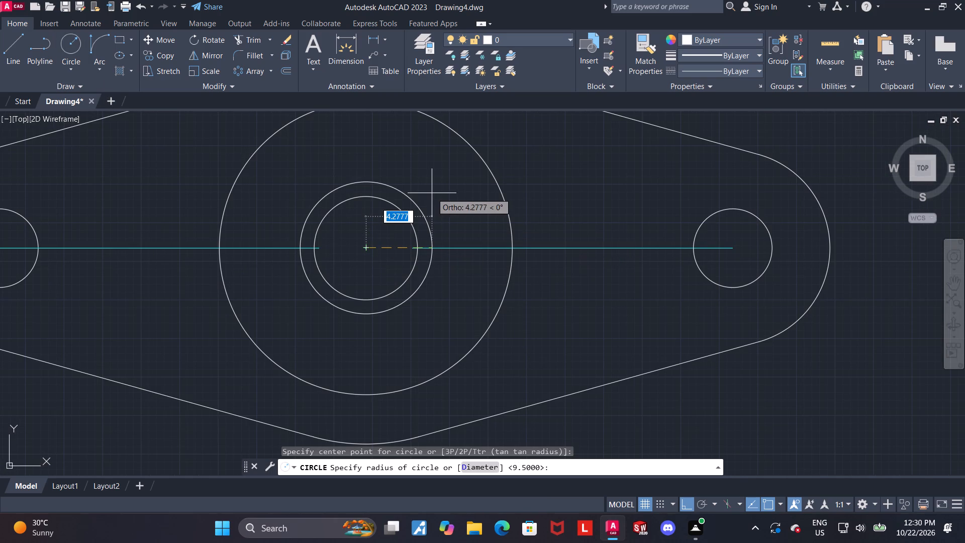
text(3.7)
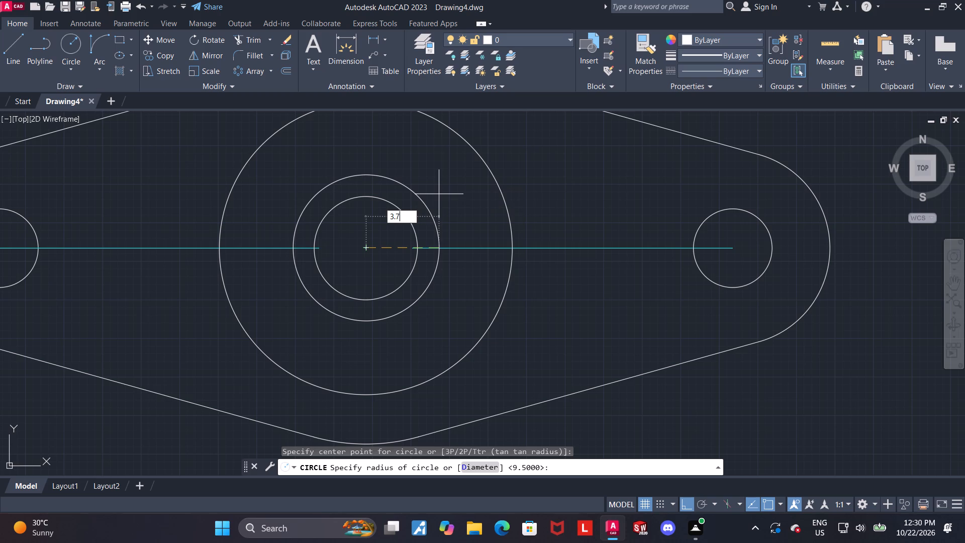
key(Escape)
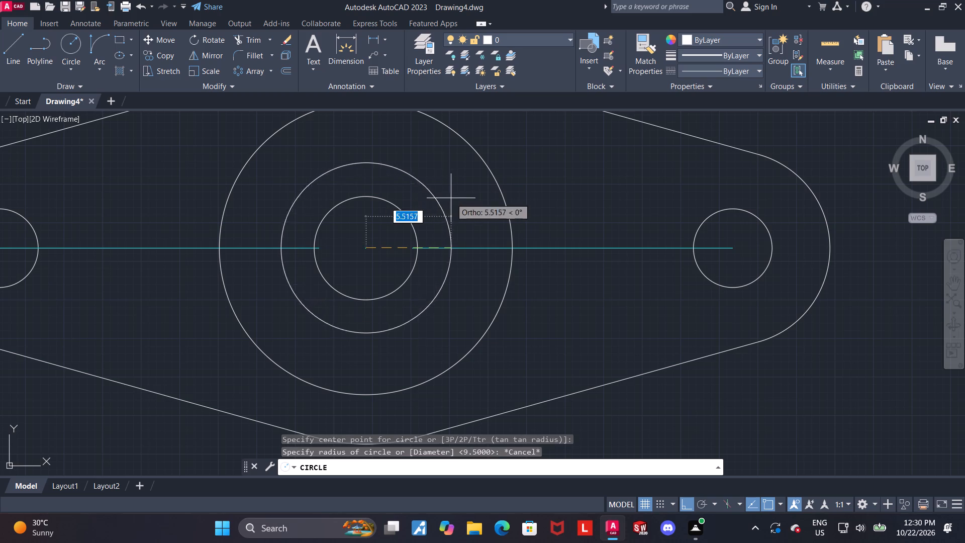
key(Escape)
Draw a circle of radius 8 centred on the central hole's centre.
click(72, 38)
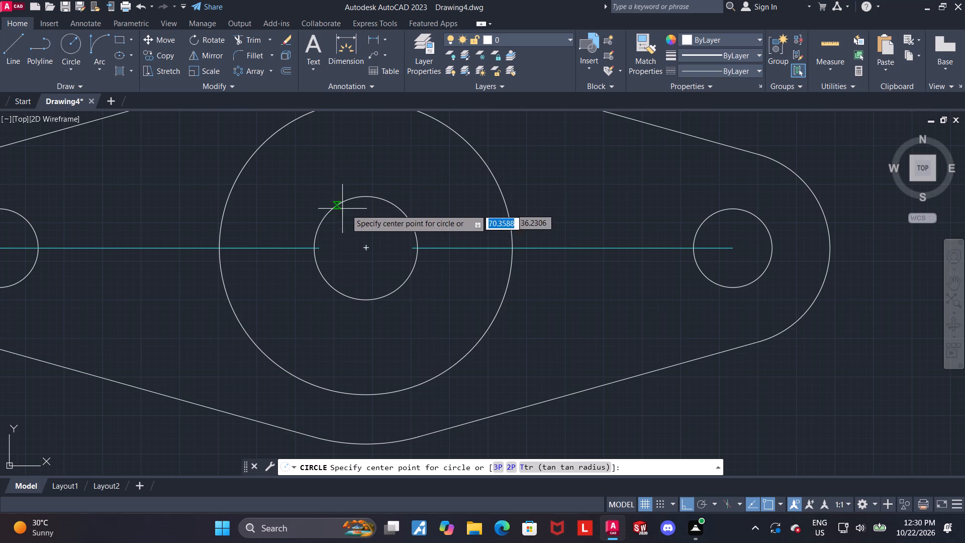
click(363, 248)
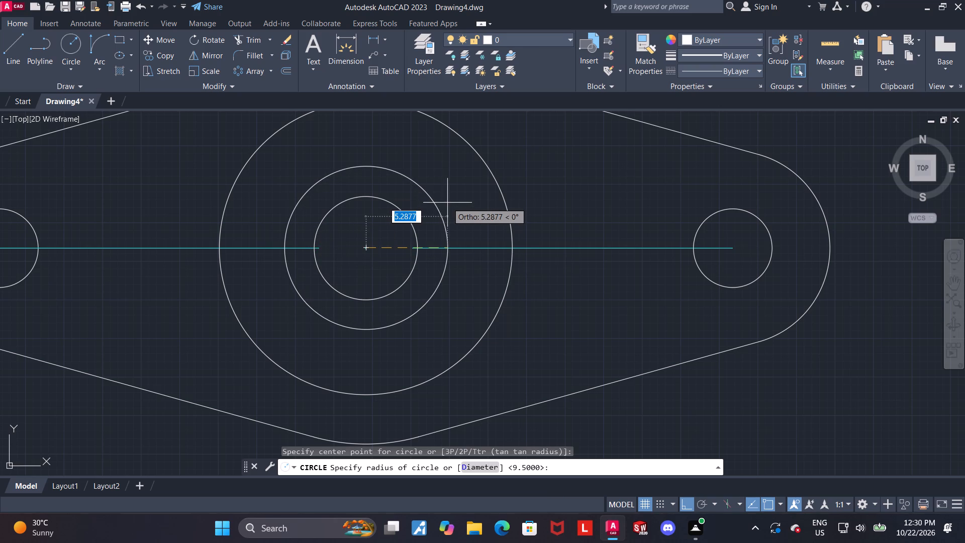
key(8)
key(Return)
key(Escape)
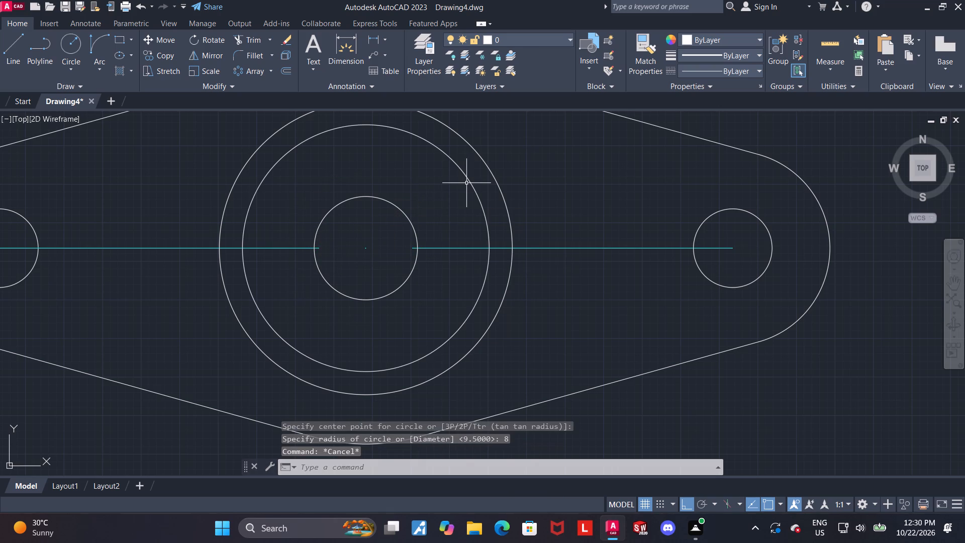
Give the radius 8 circle the loaded ACAD dashed centre linetype and the colour cyan.
click(467, 183)
key(Escape)
click(470, 181)
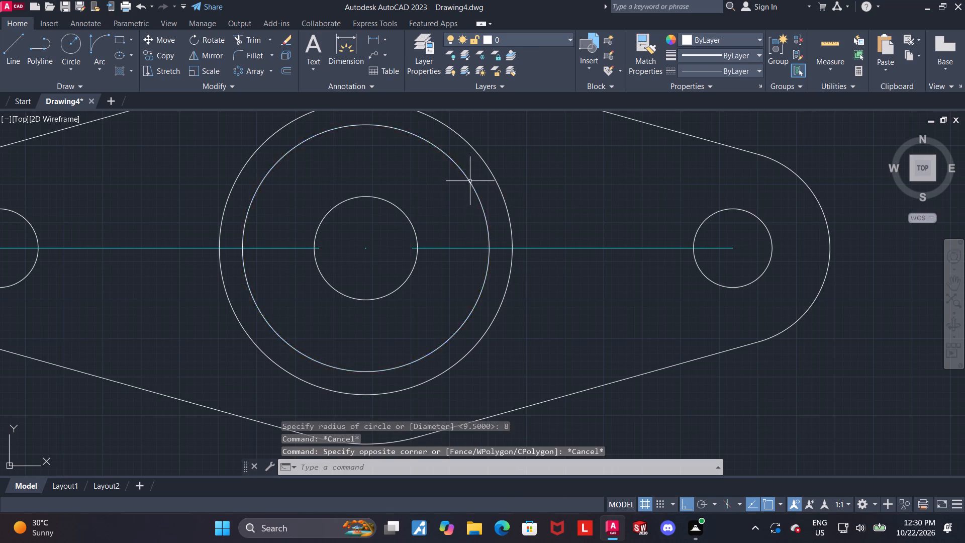
click(708, 69)
click(715, 110)
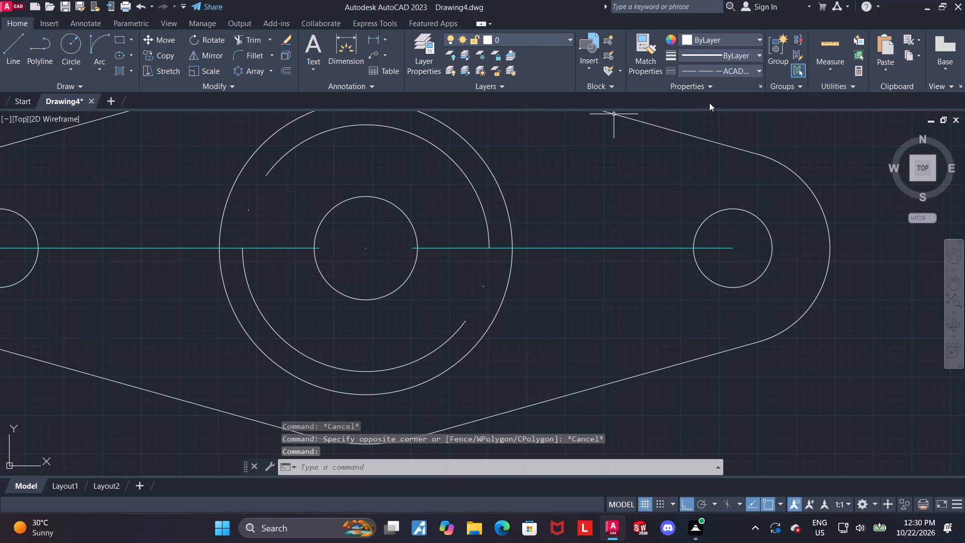
click(708, 42)
click(722, 158)
key(Escape)
Draw a vertical line through the part's centre, extending slightly beyond the outline at both top and bottom.
scroll(629, 175, down, 1)
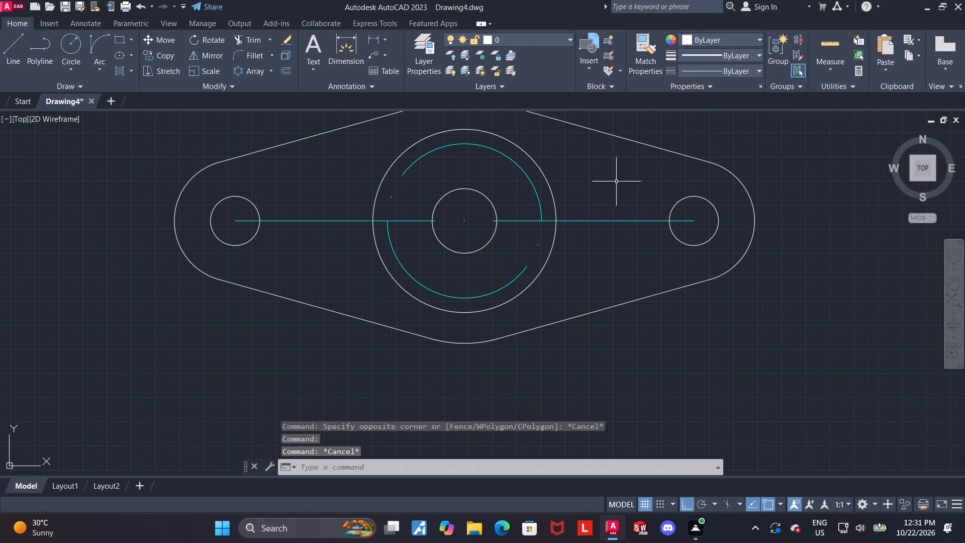
middle_click(579, 230)
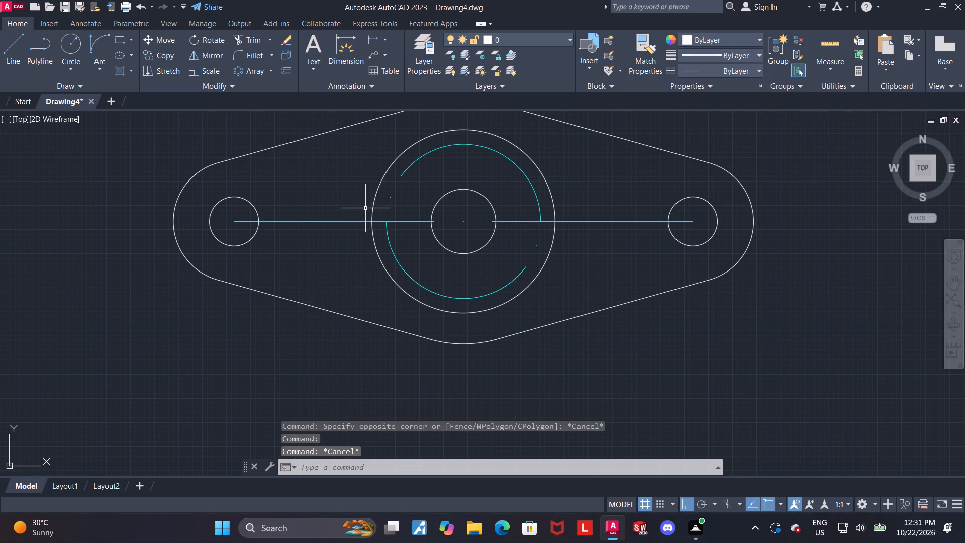
middle_drag(365, 209, 344, 200)
scroll(339, 217, down, 1)
middle_drag(411, 229, 408, 238)
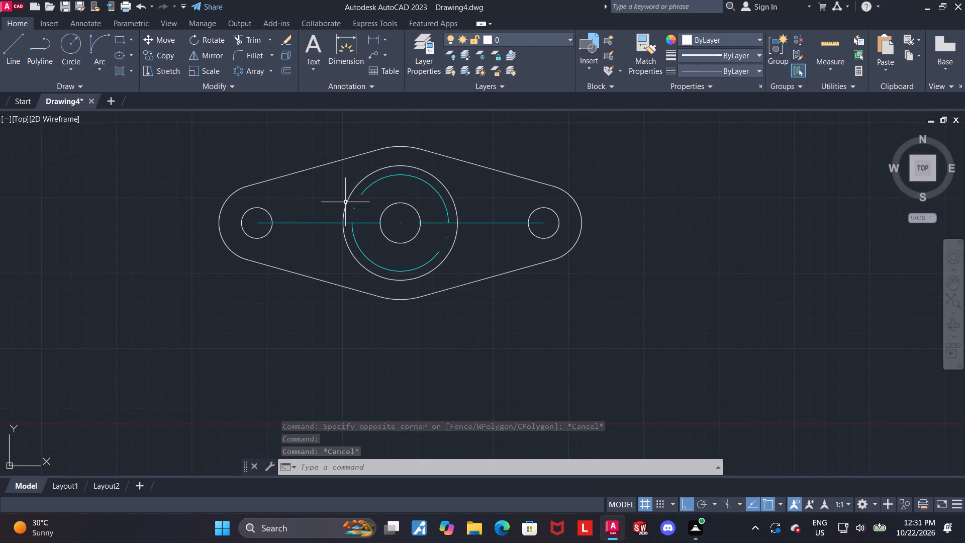
click(17, 50)
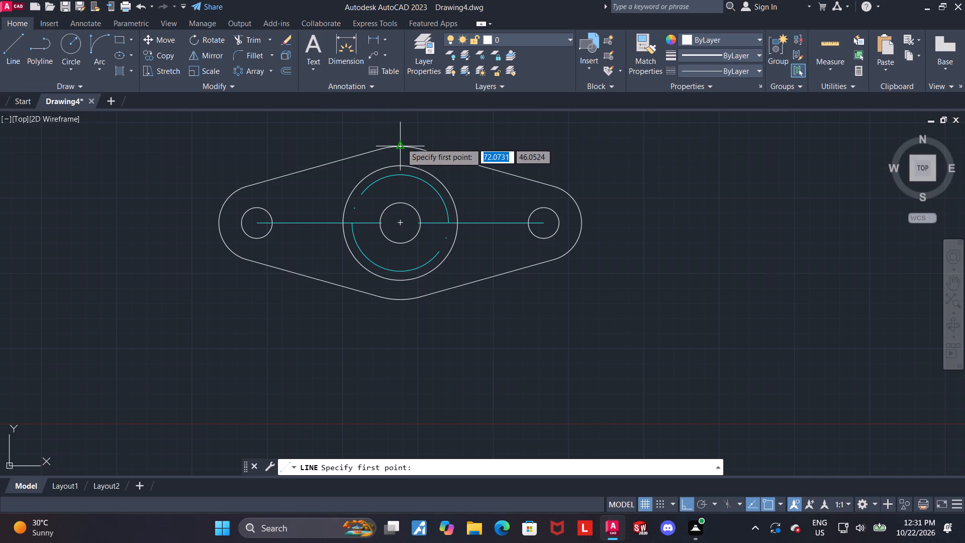
click(401, 132)
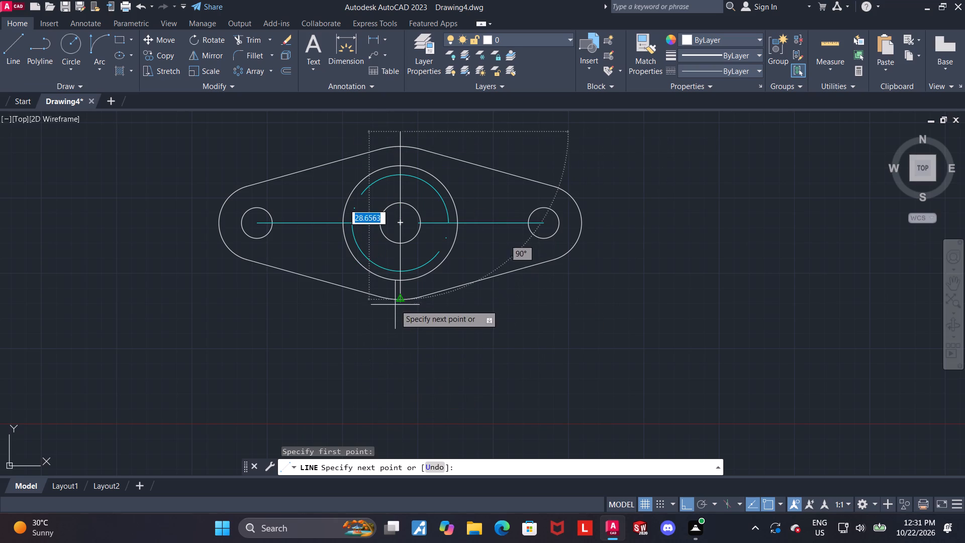
click(394, 313)
key(Escape)
Give the new vertical line the loaded ACAD dashed centre linetype and the colour cyan.
click(400, 291)
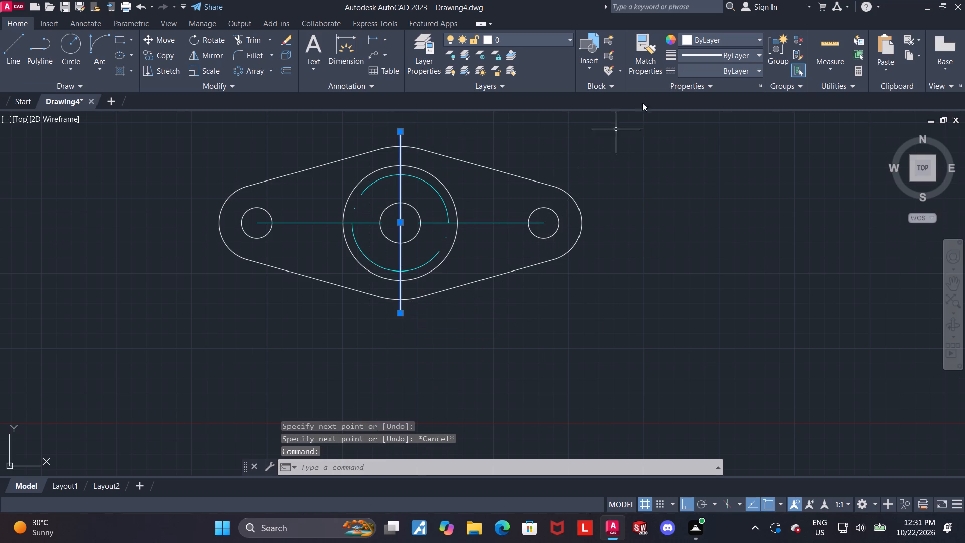
click(696, 70)
click(708, 110)
click(711, 35)
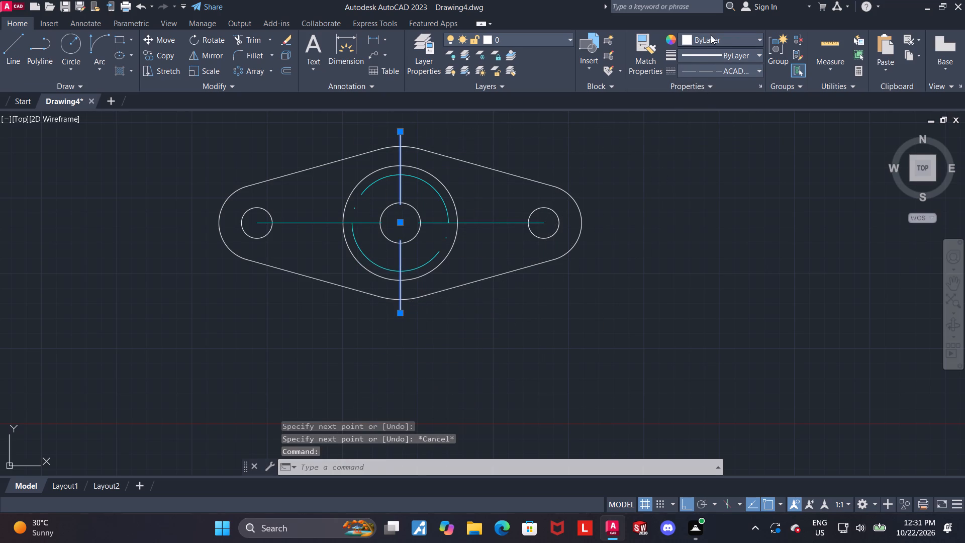
click(727, 158)
key(Escape)
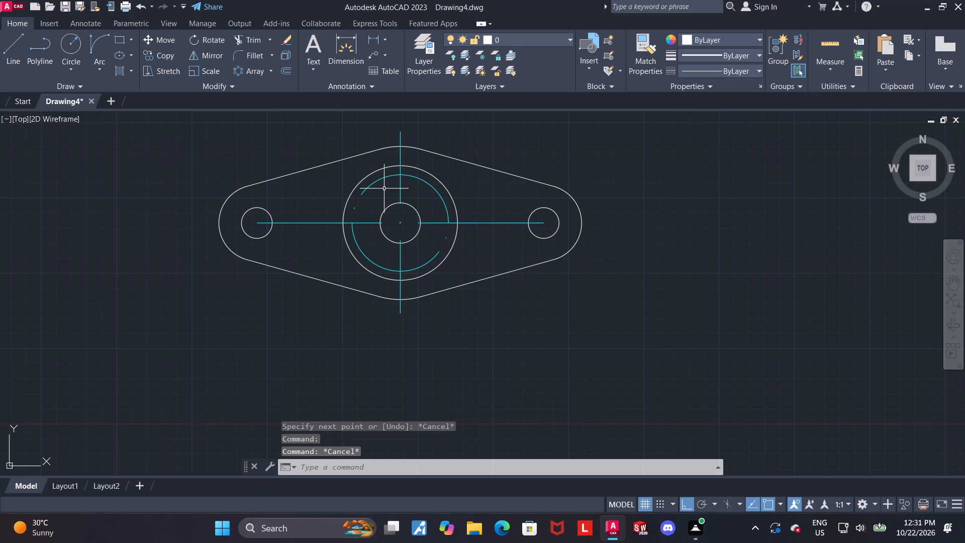
Draw a horizontal line 15.4 long from the central hole's centre toward the left hub.
scroll(384, 188, up, 1)
middle_drag(387, 199, 385, 218)
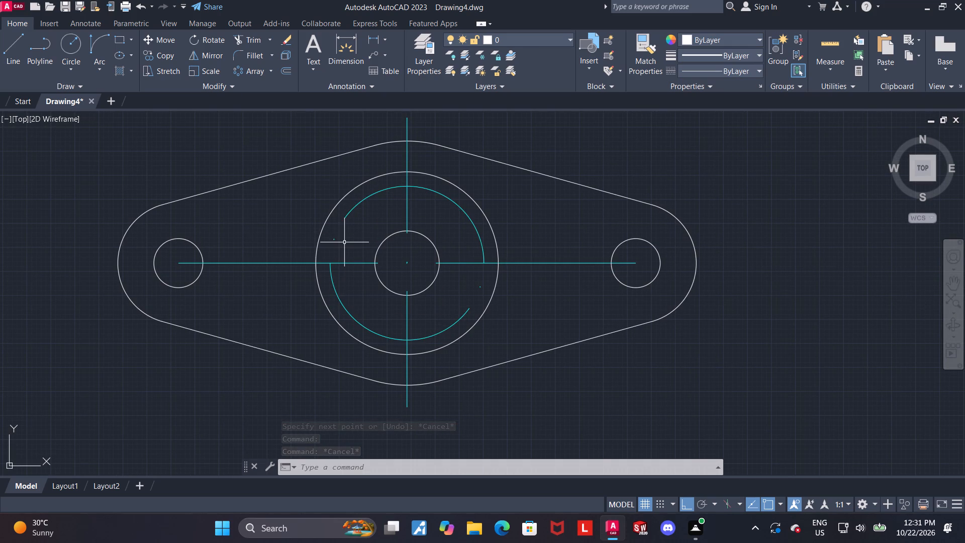
middle_drag(389, 221, 378, 243)
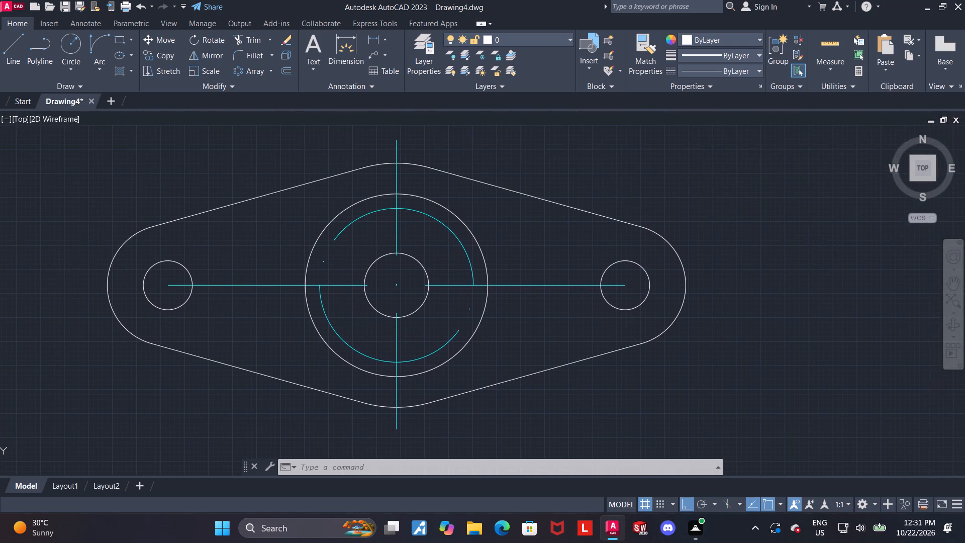
click(6, 45)
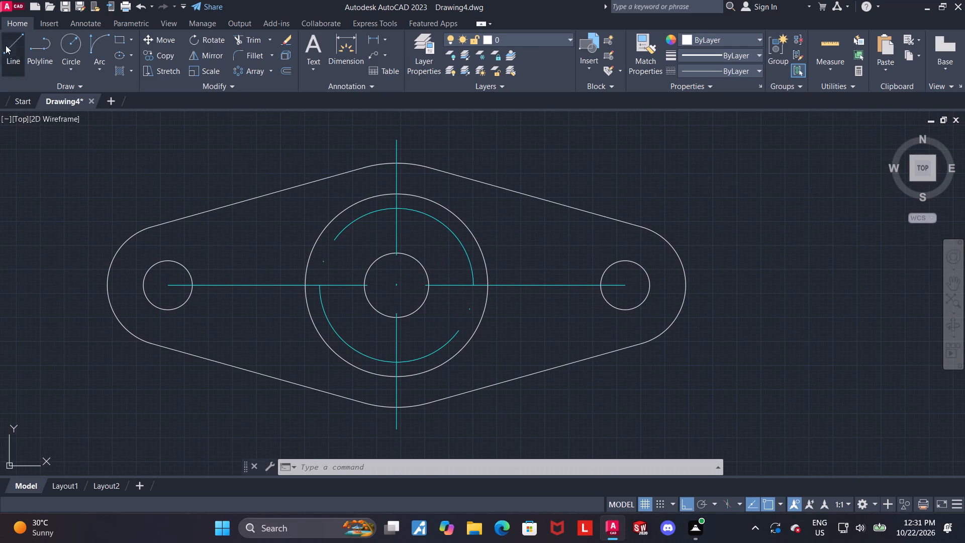
scroll(395, 293, up, 2)
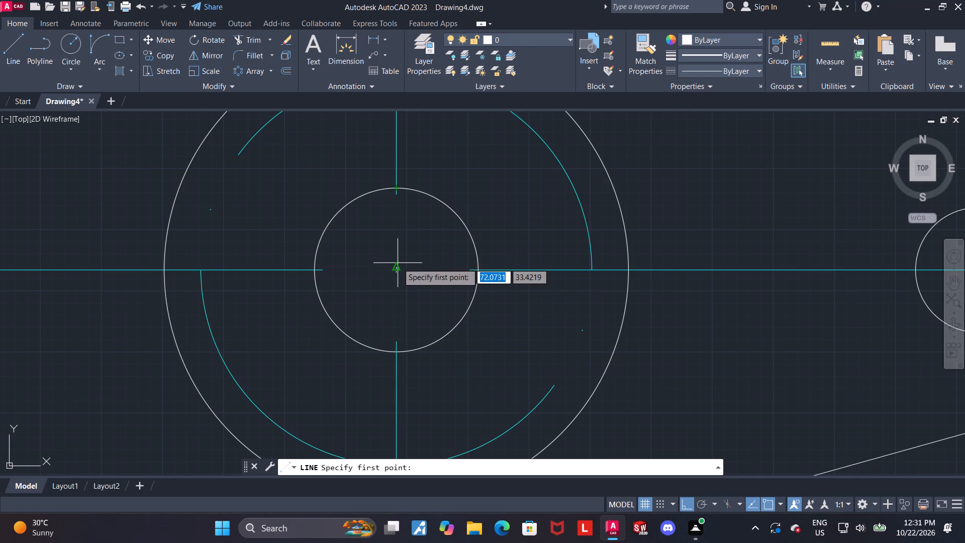
scroll(398, 268, up, 2)
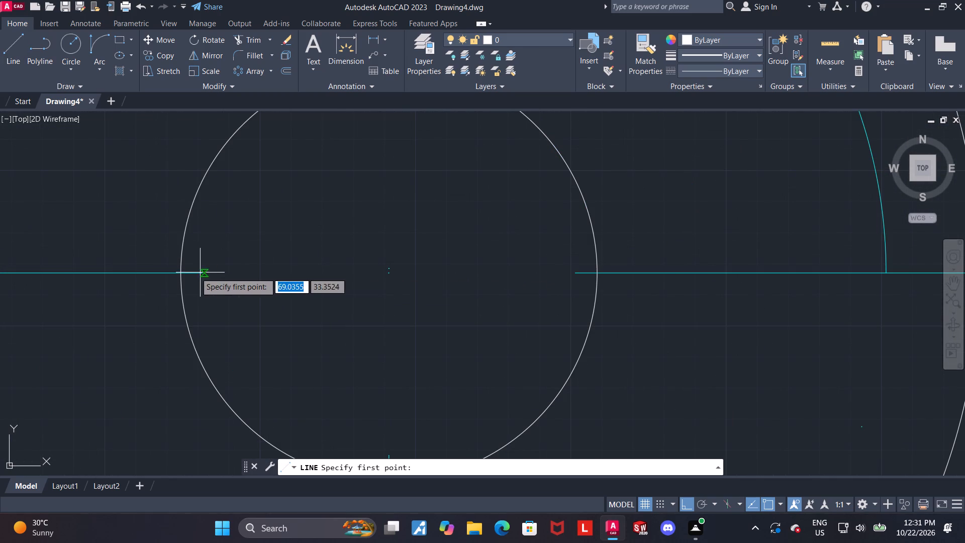
click(387, 275)
scroll(388, 275, down, 4)
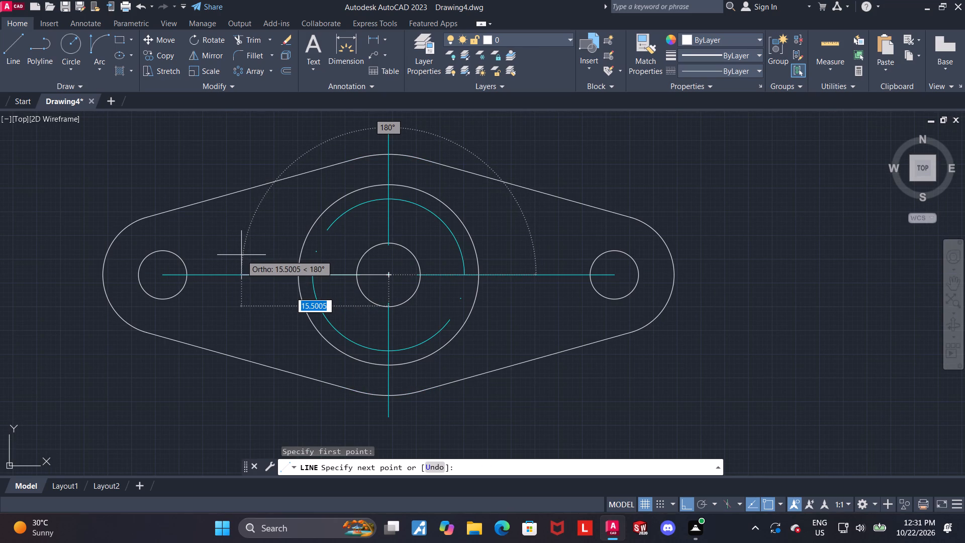
text(15.4)
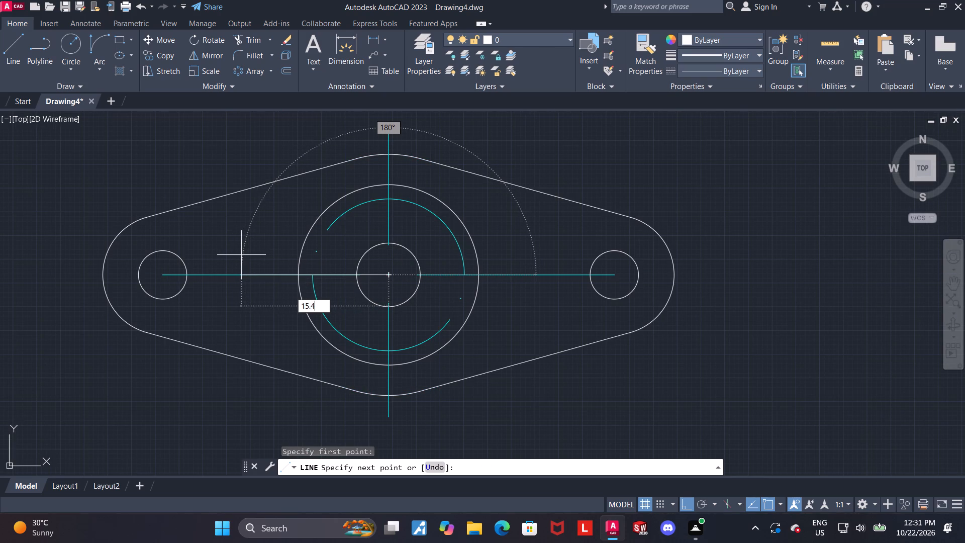
key(Return)
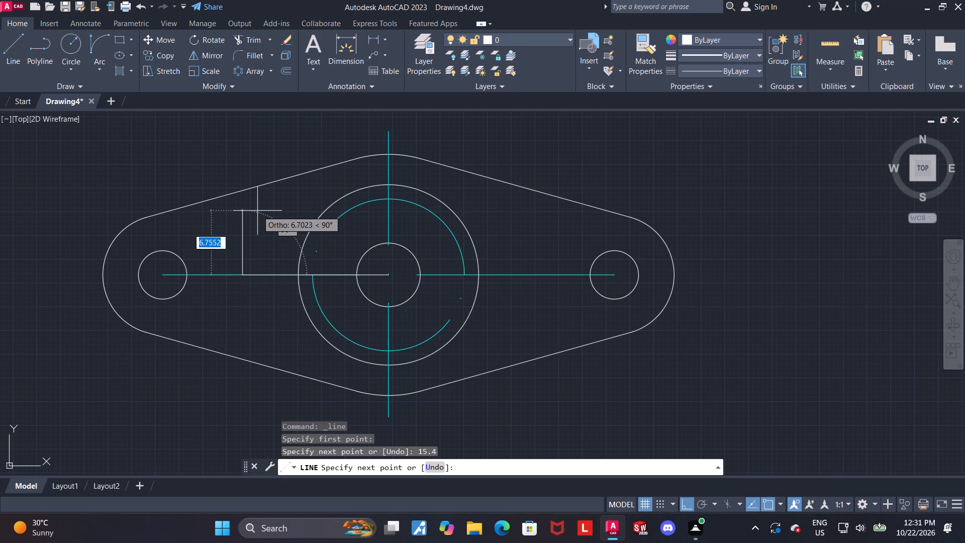
Draw a vertical line 7.6 long upward from the outer end of the 15.4 horizontal line.
text(1.)
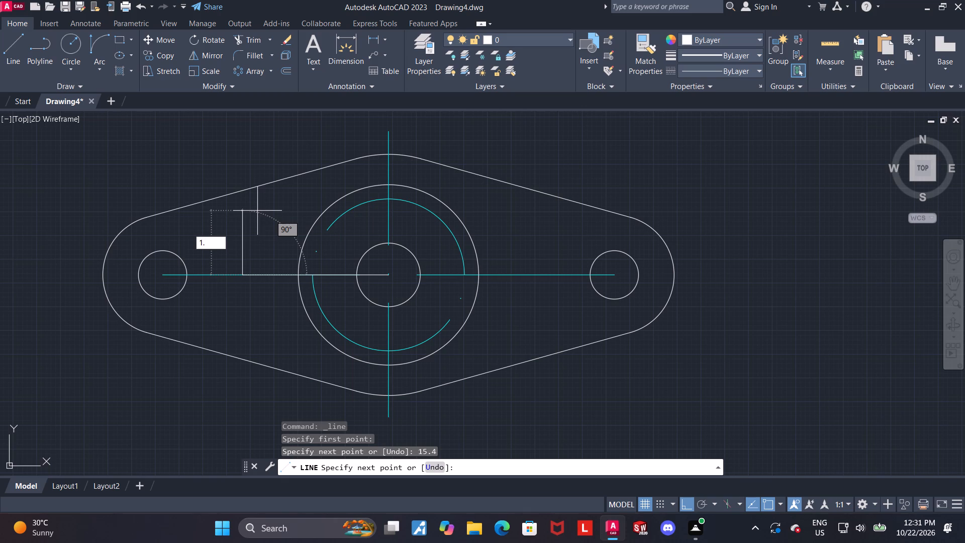
key(2)
key(BackSpace)
key(BackSpace)
key(BackSpace)
key(BackSpace)
key(BackSpace)
key(BackSpace)
text(7.6)
key(Return)
key(Escape)
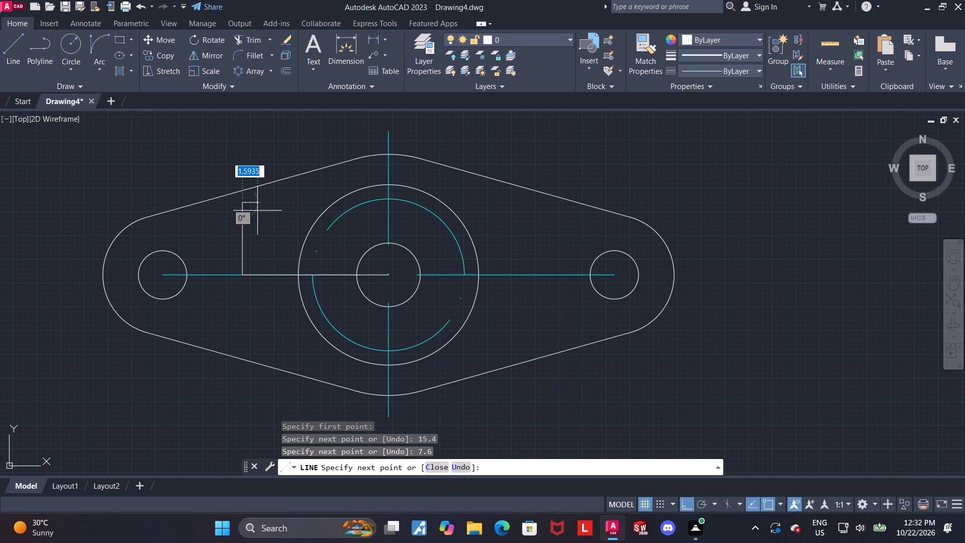
key(Escape)
Draw a vertical line 7.6 long downward from the outer end of the 15.4 horizontal line.
click(6, 52)
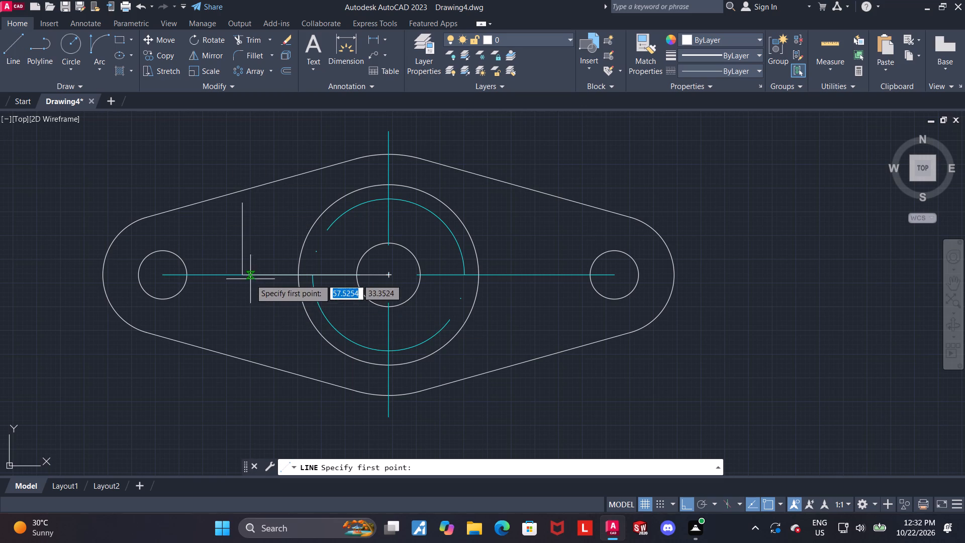
click(242, 274)
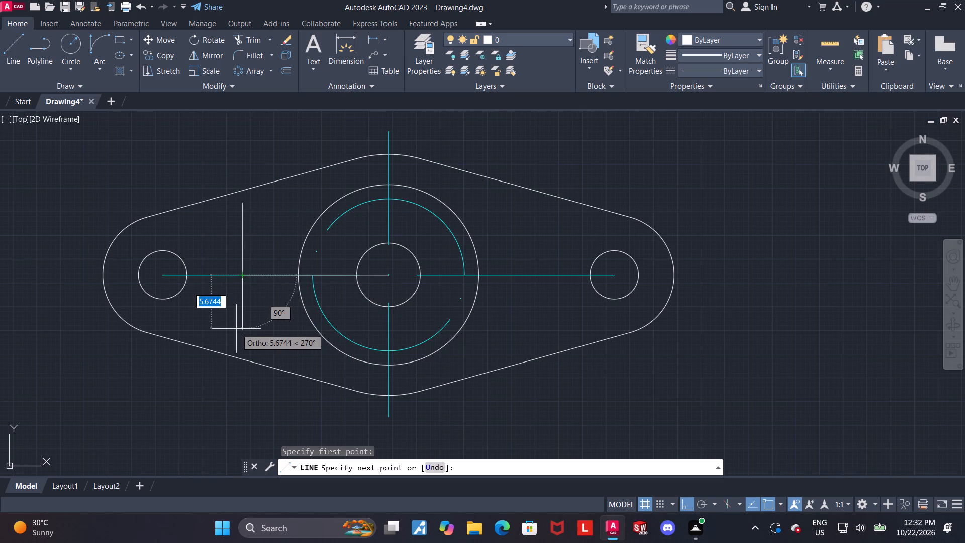
text(7.6)
key(Return)
key(Escape)
key(Escape)
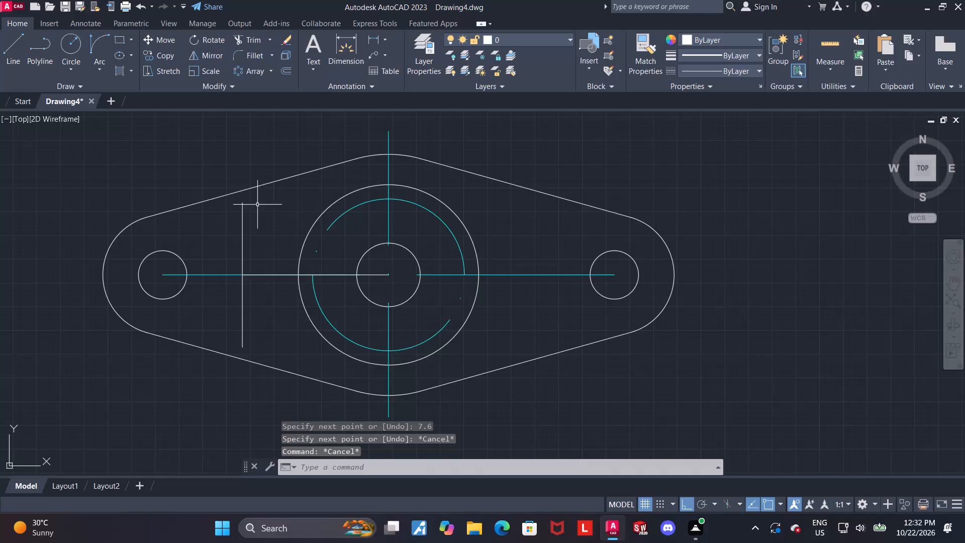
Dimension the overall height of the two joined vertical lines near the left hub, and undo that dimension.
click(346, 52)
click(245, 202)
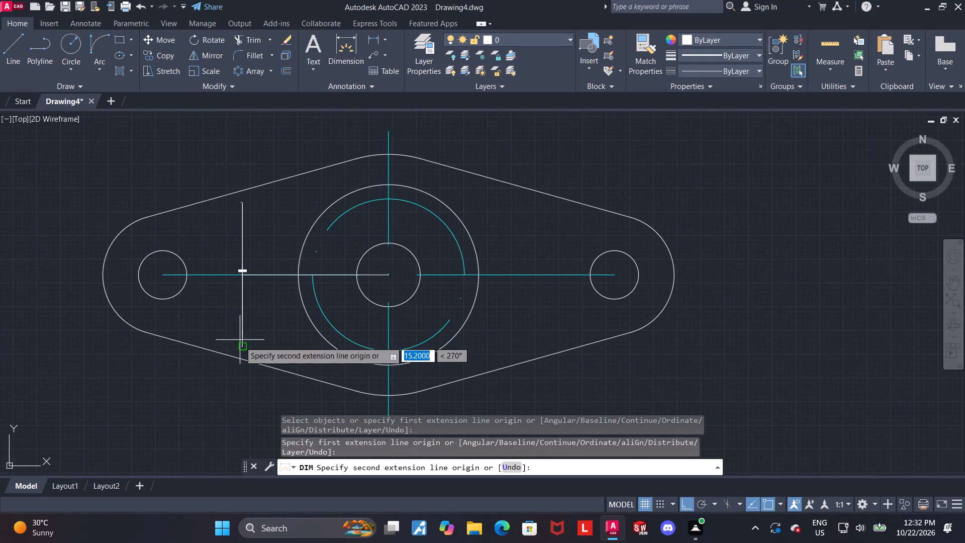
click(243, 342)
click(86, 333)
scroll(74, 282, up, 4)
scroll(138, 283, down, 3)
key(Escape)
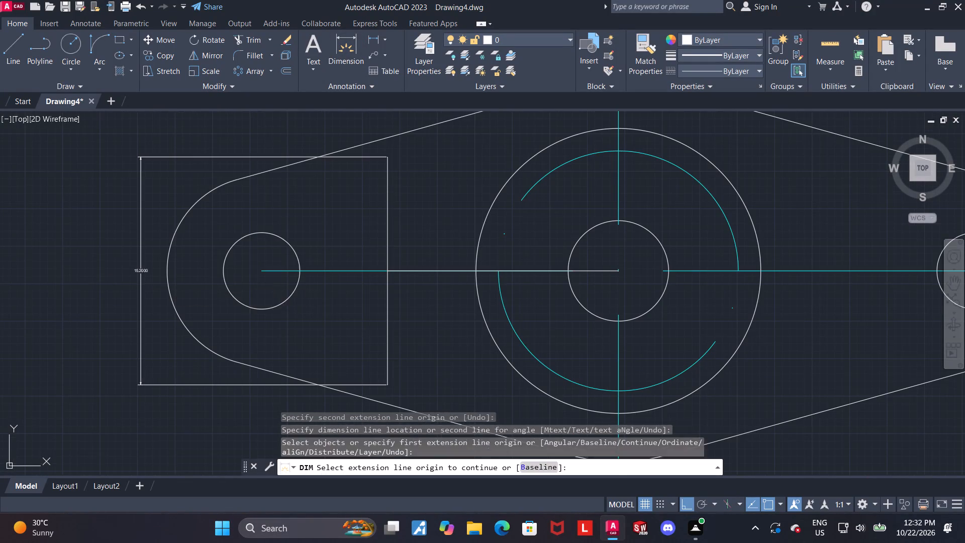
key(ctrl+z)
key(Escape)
Draw a line 6.4 upward from the centreline between centre and right hub, continuing horizontally leftward past the large circle.
scroll(350, 306, down, 1)
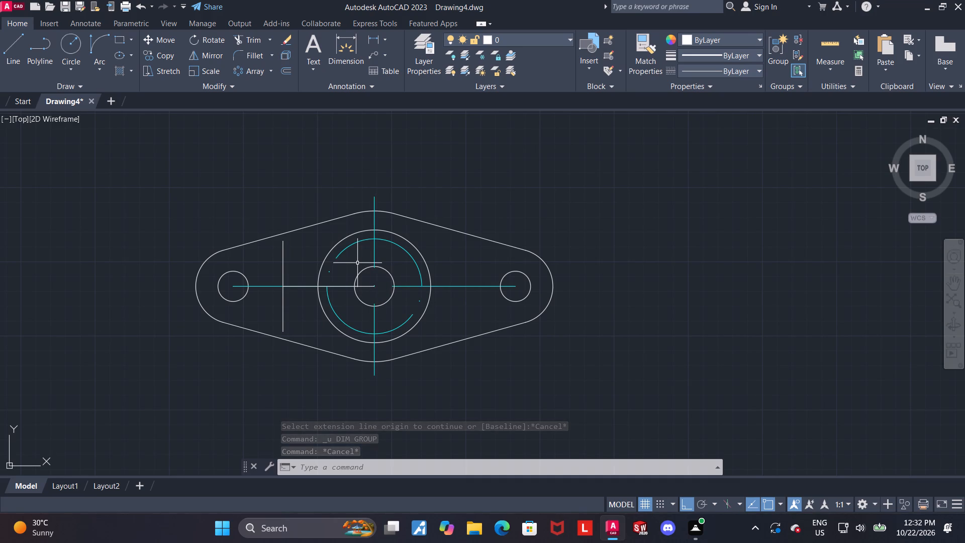
scroll(357, 263, down, 1)
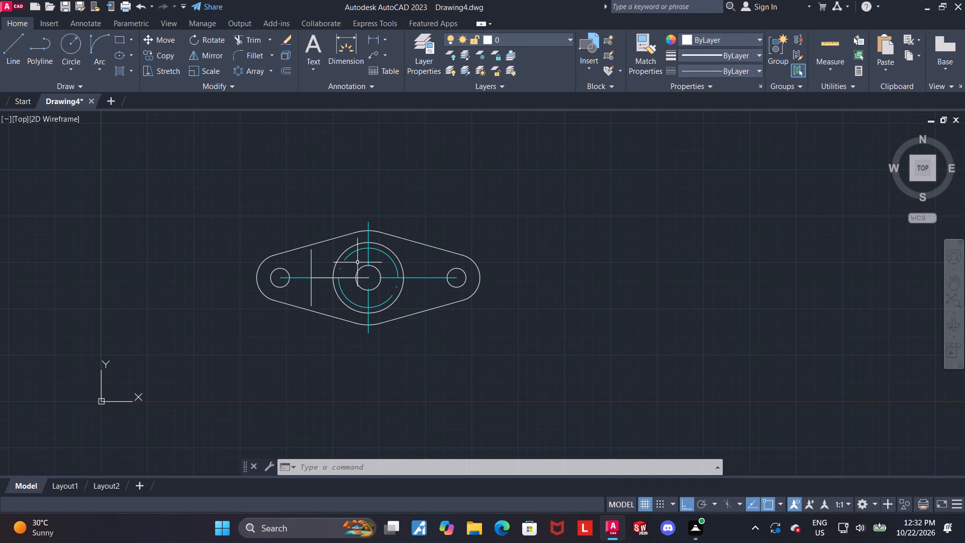
scroll(415, 282, up, 1)
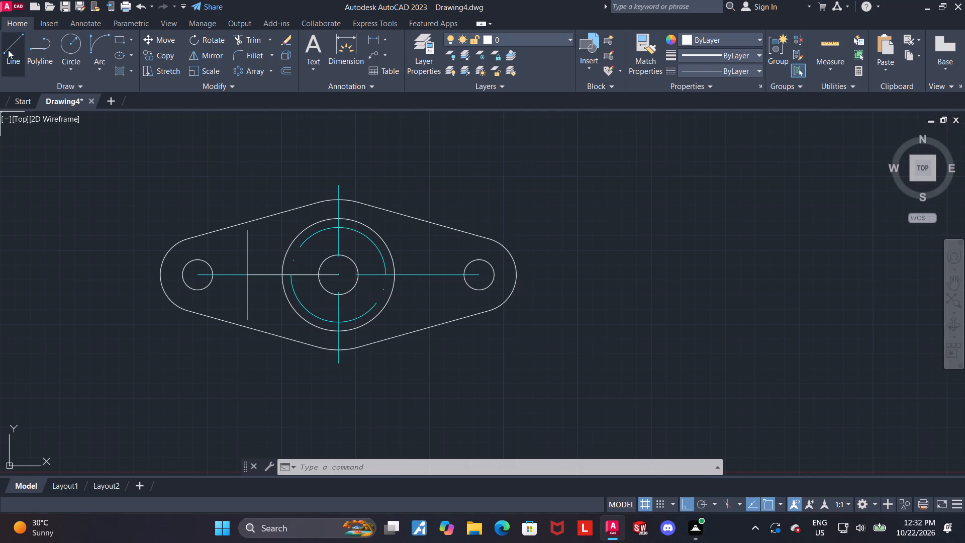
click(8, 50)
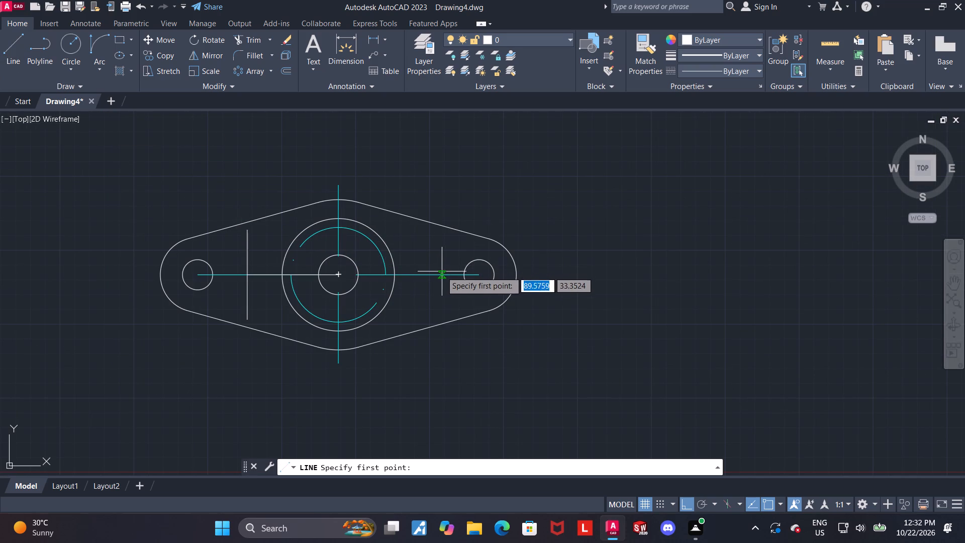
click(431, 275)
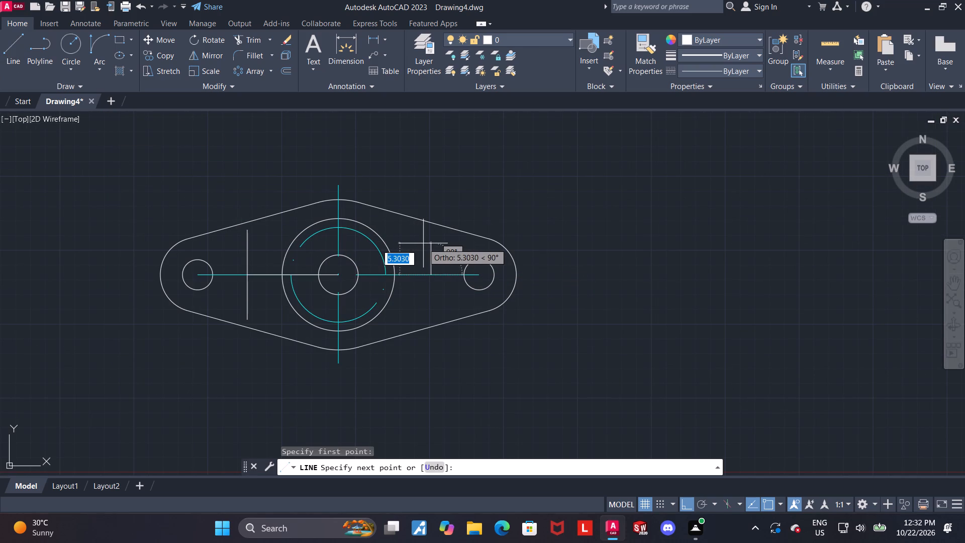
text(6.4)
key(Return)
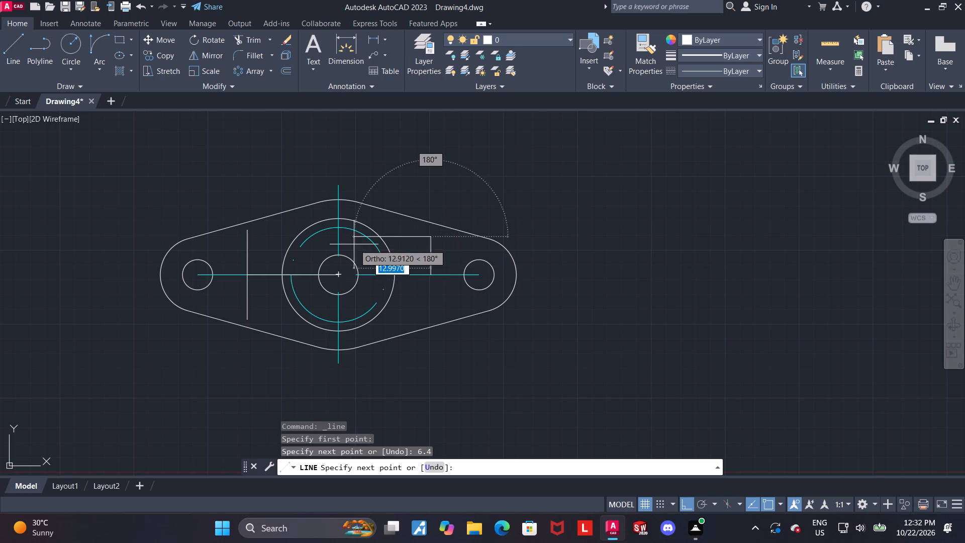
scroll(354, 244, down, 1)
scroll(304, 240, up, 1)
scroll(354, 239, up, 4)
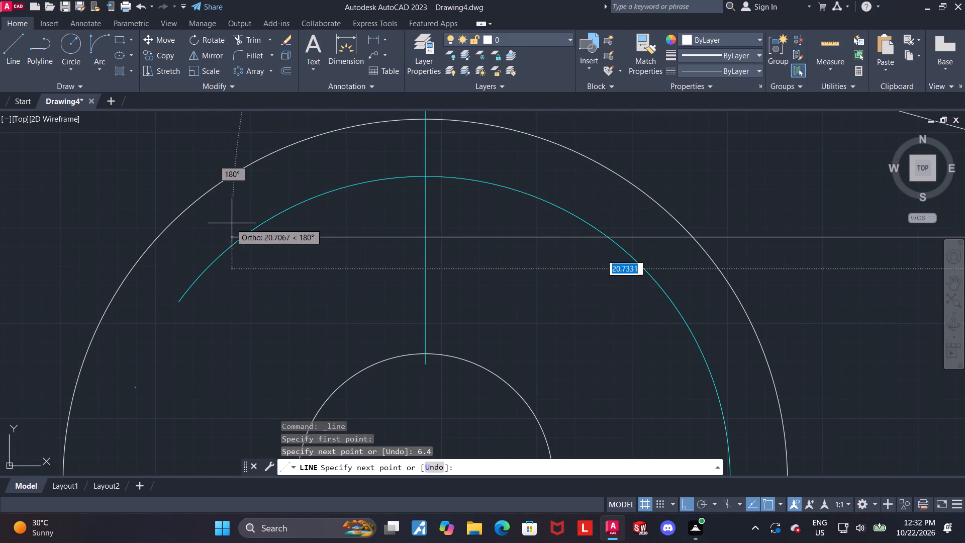
click(51, 235)
scroll(51, 235, down, 3)
key(Escape)
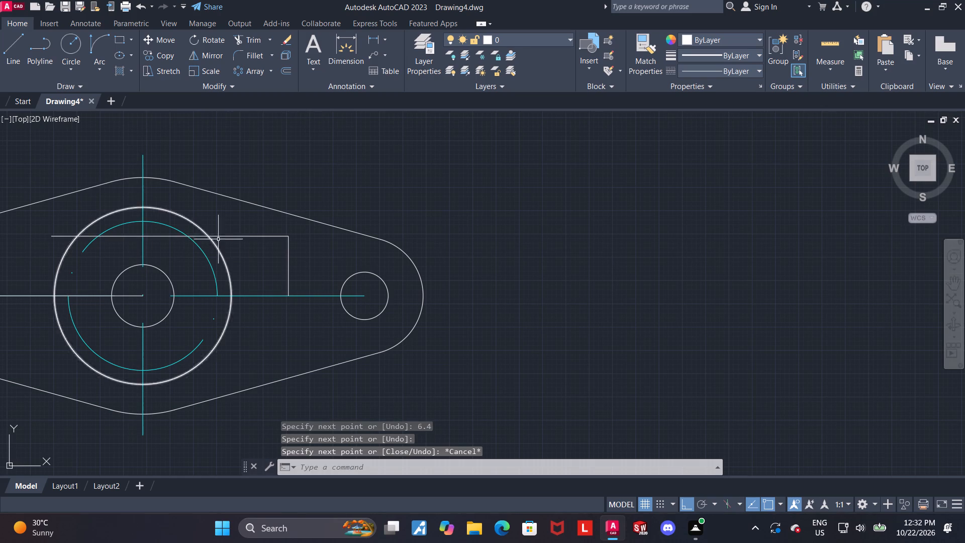
Give the new horizontal line above the central hole the ACAD dashed centre linetype and the colour cyan.
click(225, 238)
click(735, 67)
click(714, 114)
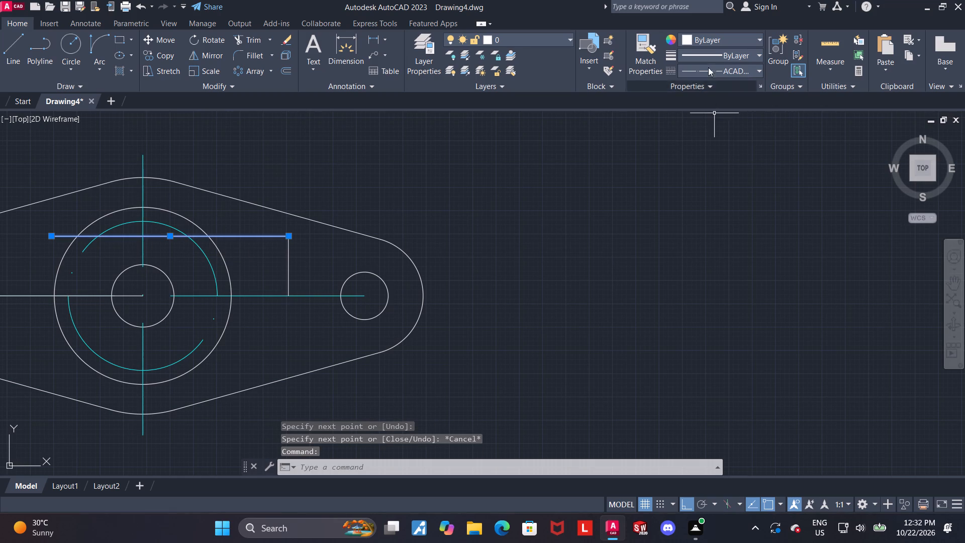
click(709, 33)
click(720, 164)
key(Escape)
scroll(278, 276, down, 1)
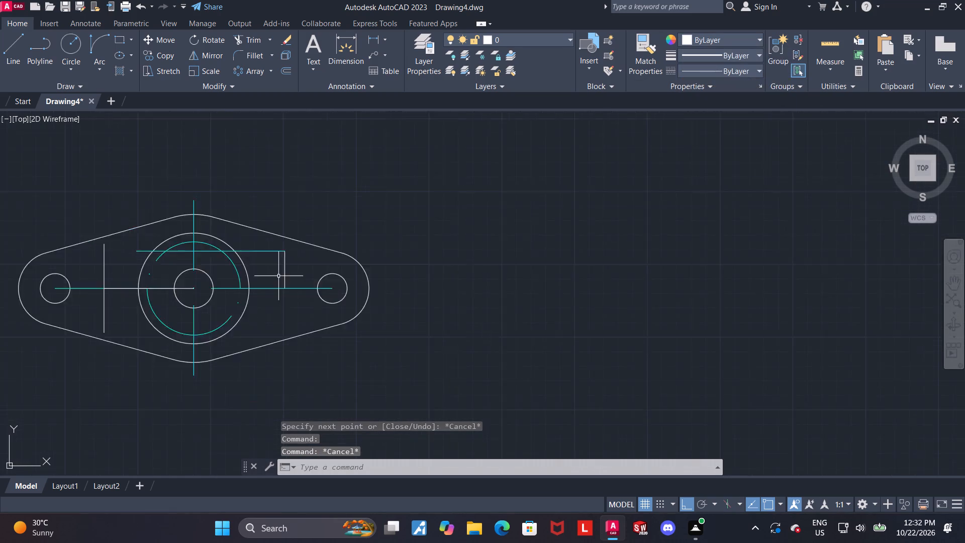
Trim away the 6.4 vertical helper line at the right end of the cyan horizontal line.
scroll(278, 276, down, 1)
scroll(249, 277, up, 2)
click(252, 40)
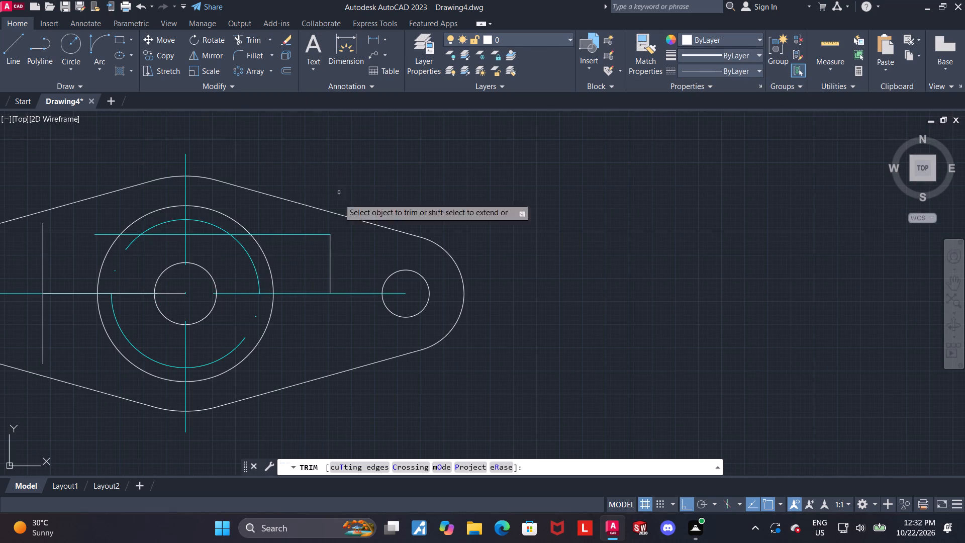
click(330, 254)
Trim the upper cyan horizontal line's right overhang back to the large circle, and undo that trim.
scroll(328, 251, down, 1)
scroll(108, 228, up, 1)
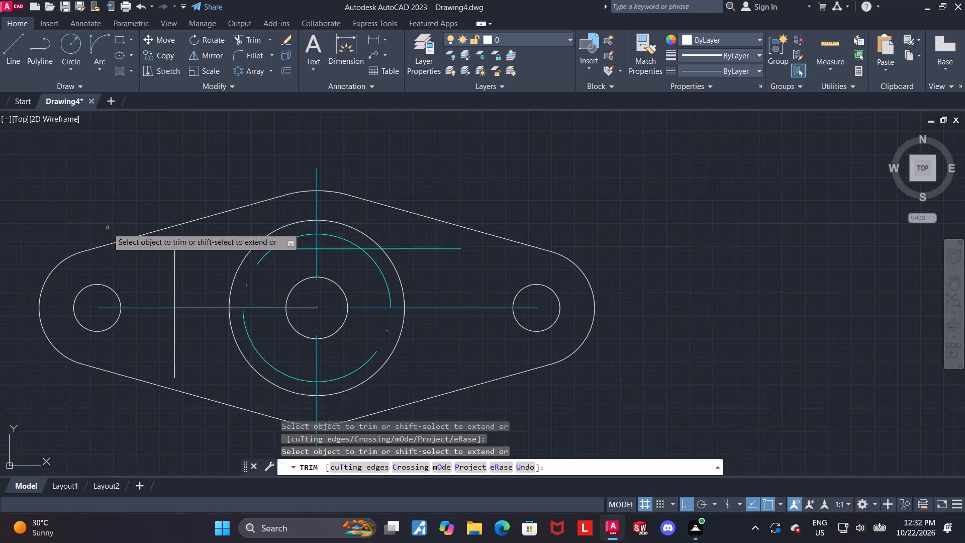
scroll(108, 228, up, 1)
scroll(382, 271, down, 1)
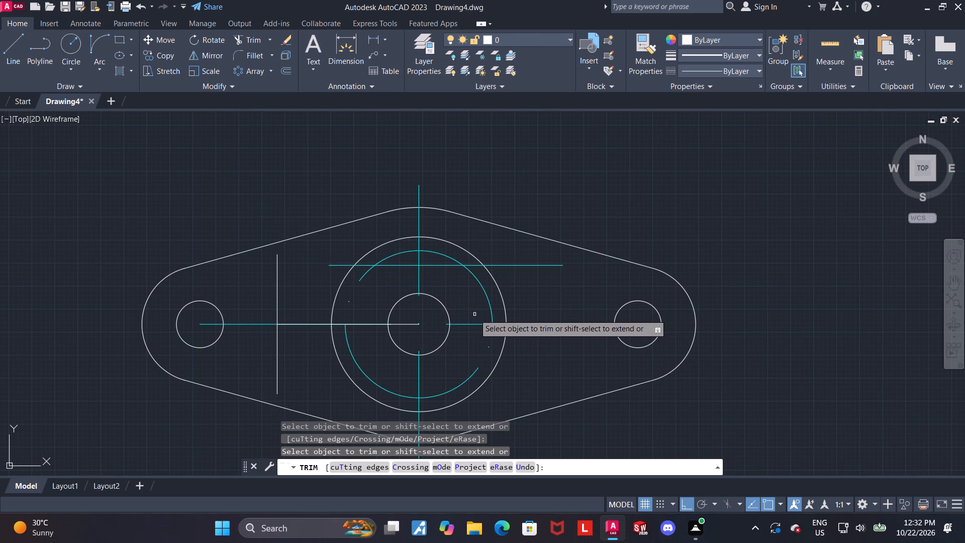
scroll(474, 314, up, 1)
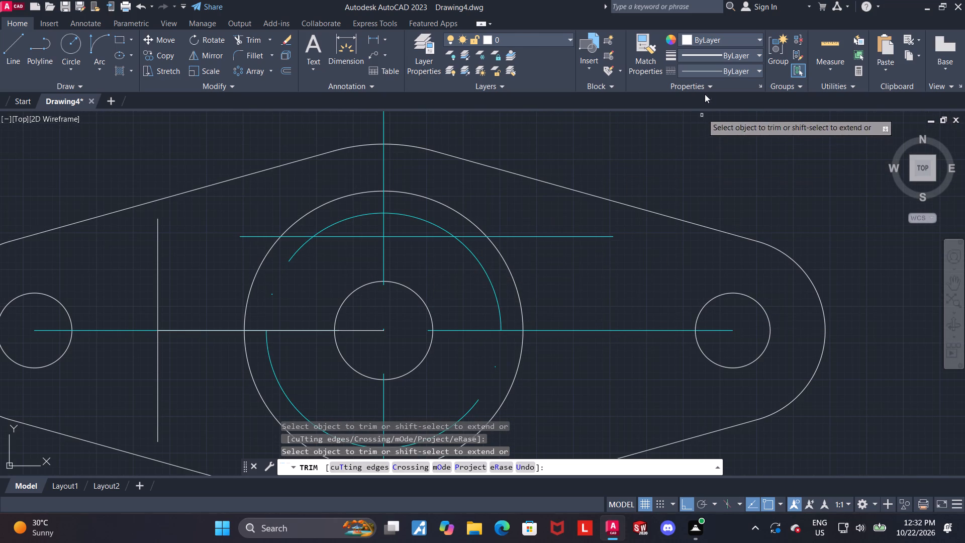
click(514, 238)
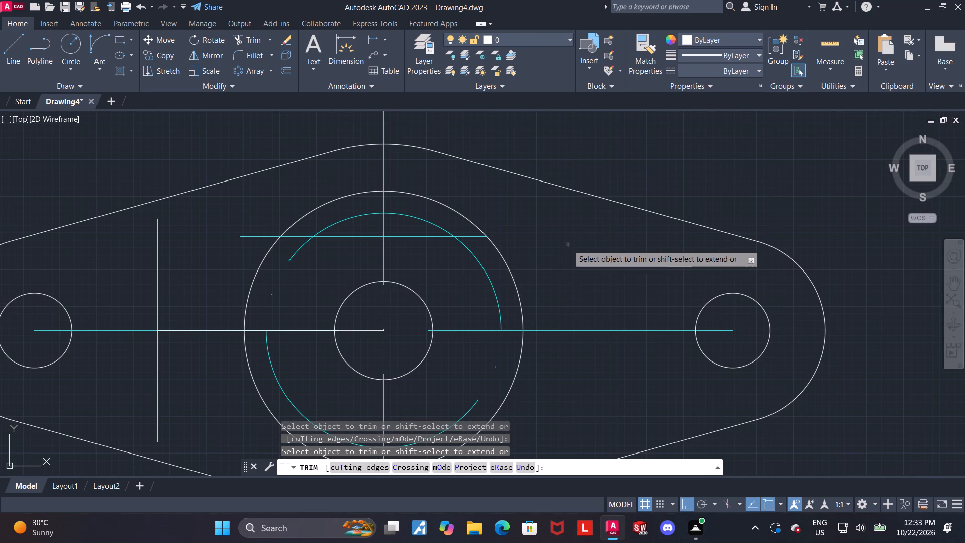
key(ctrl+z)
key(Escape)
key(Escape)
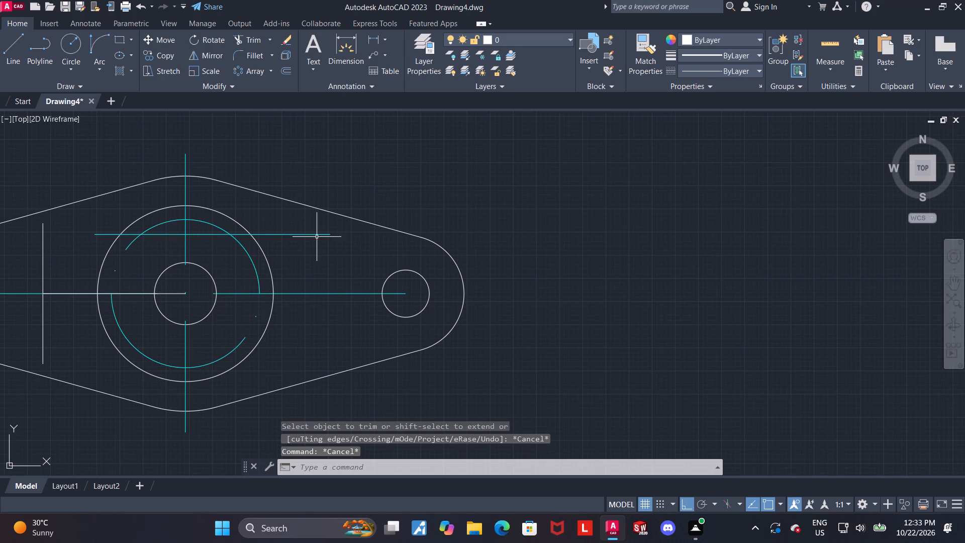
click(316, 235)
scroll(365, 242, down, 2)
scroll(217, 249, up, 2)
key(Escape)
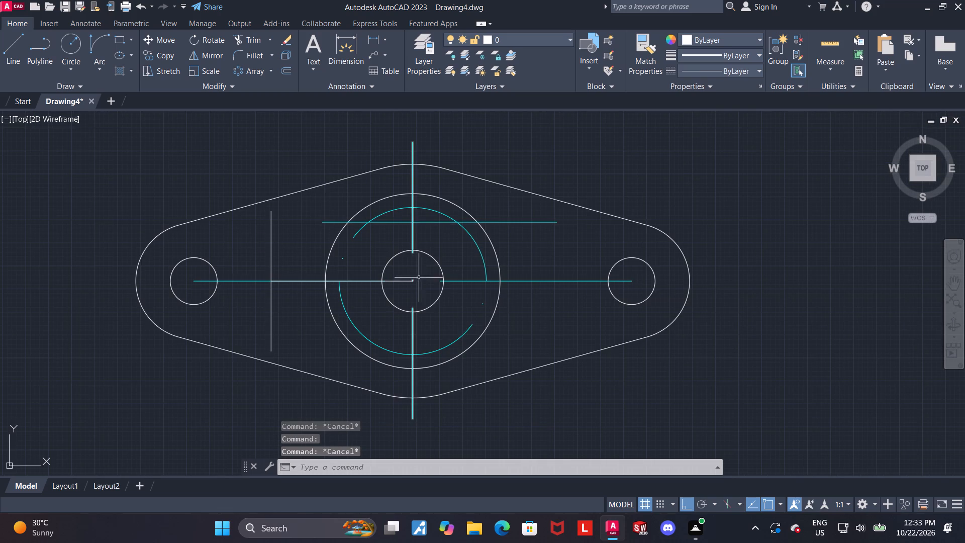
Draw a line 3.7 leftward from the central hole's centre, continuing vertically upward about 16.7 past the outline.
scroll(410, 263, up, 1)
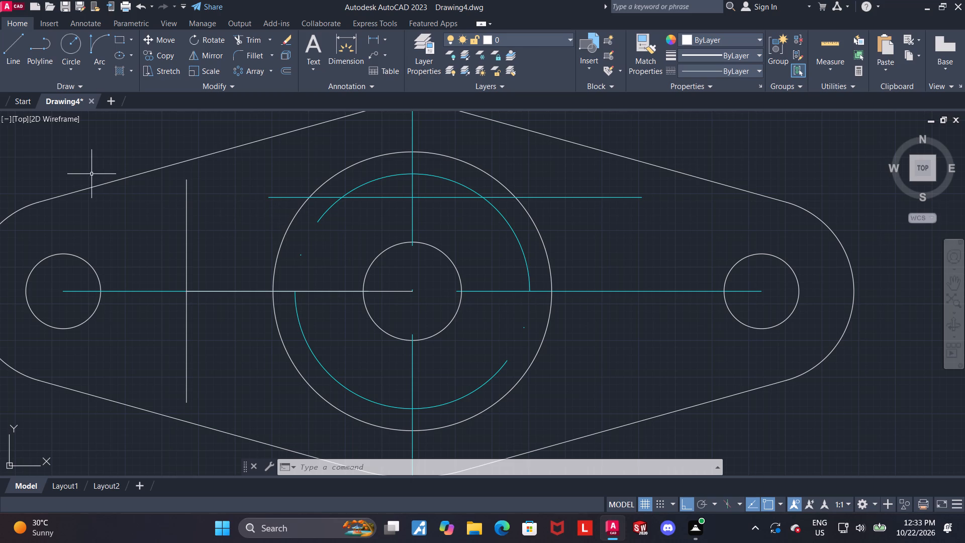
click(13, 56)
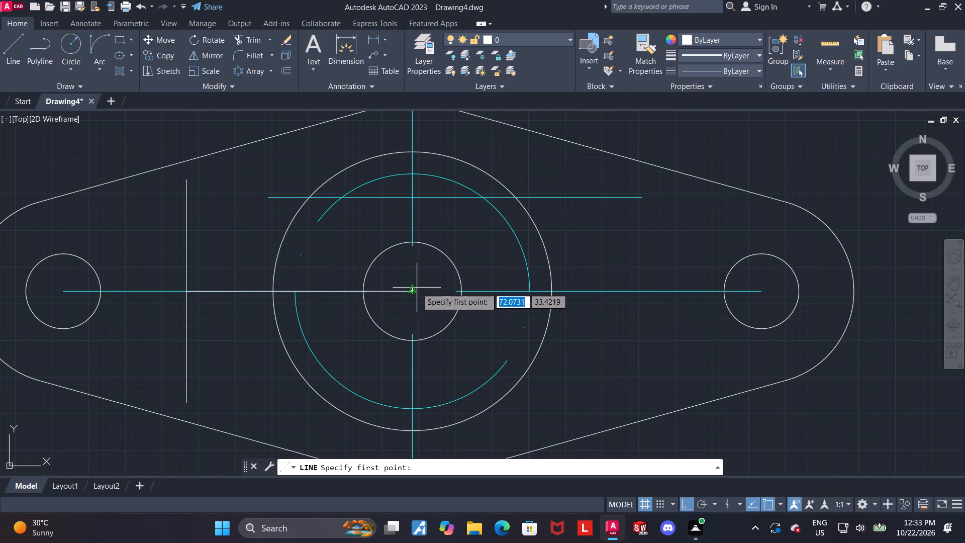
scroll(418, 289, up, 2)
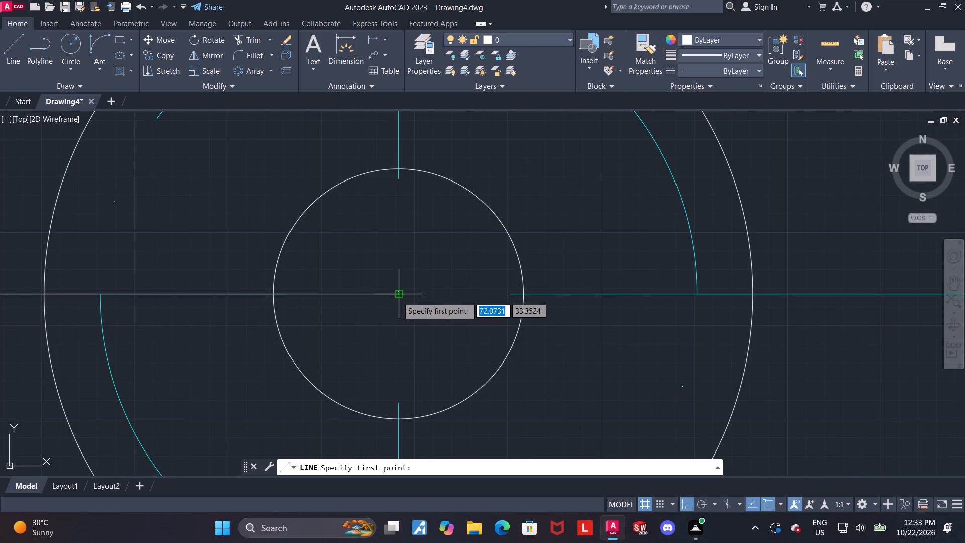
click(397, 297)
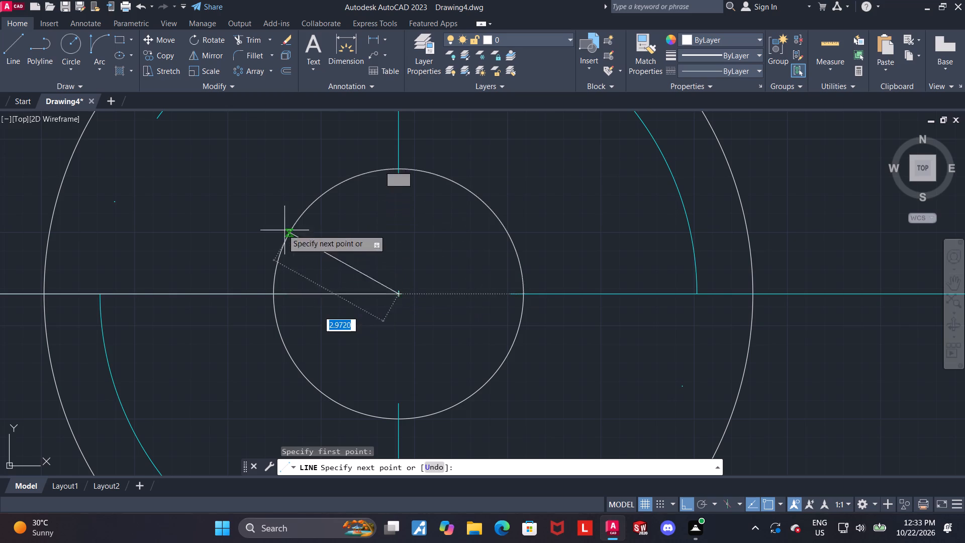
text(3.7)
key(Return)
scroll(245, 218, down, 3)
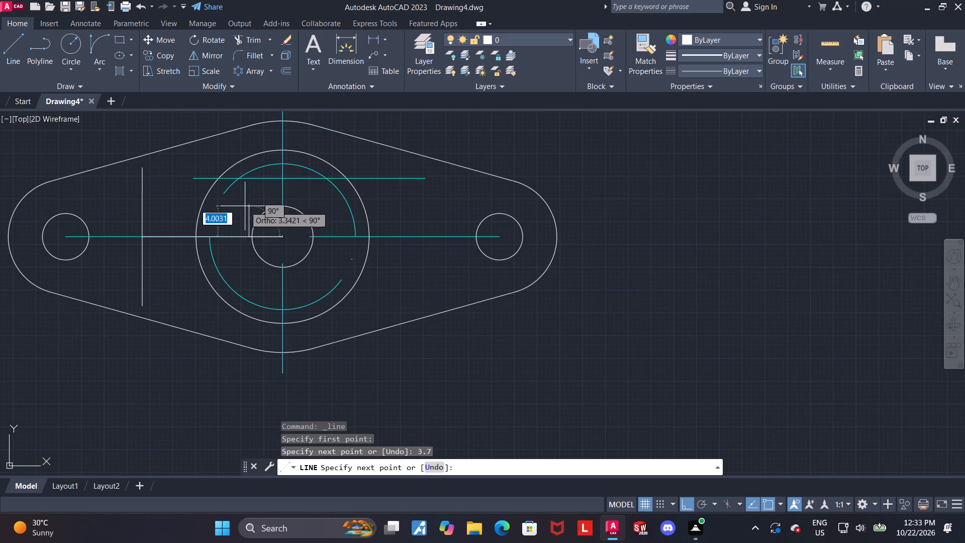
scroll(238, 169, up, 2)
scroll(242, 178, down, 4)
scroll(242, 130, up, 2)
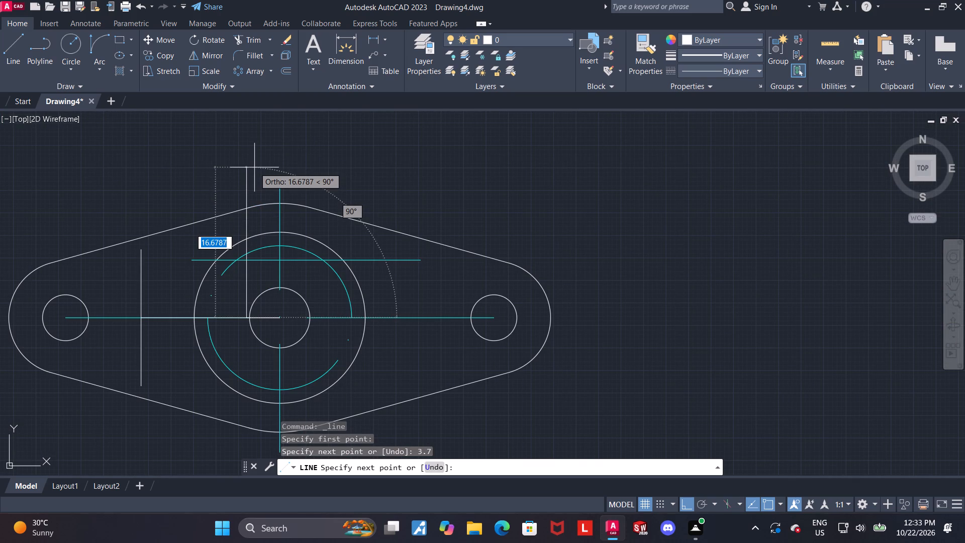
click(254, 167)
key(Escape)
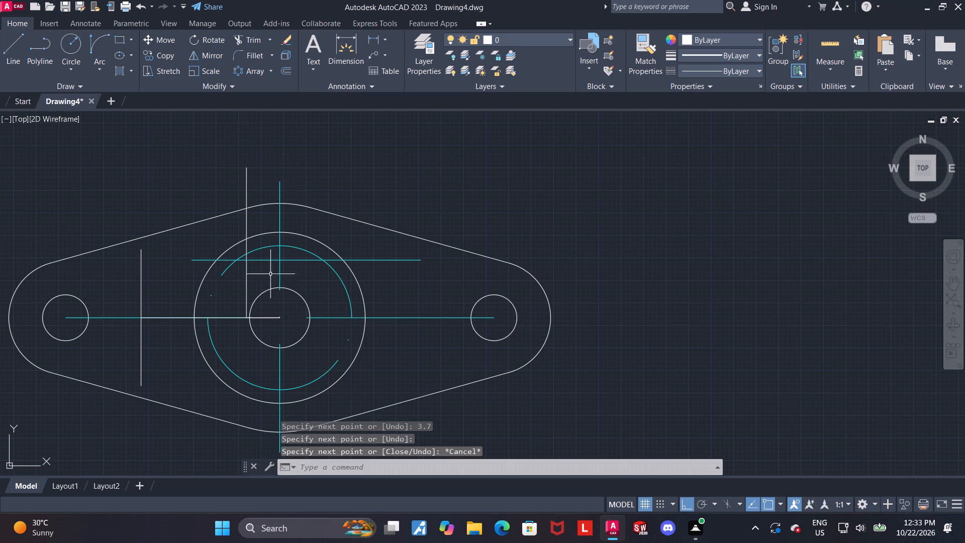
Delete the 3.7 horizontal helper line between the central hole's centre and the new vertical line.
click(269, 320)
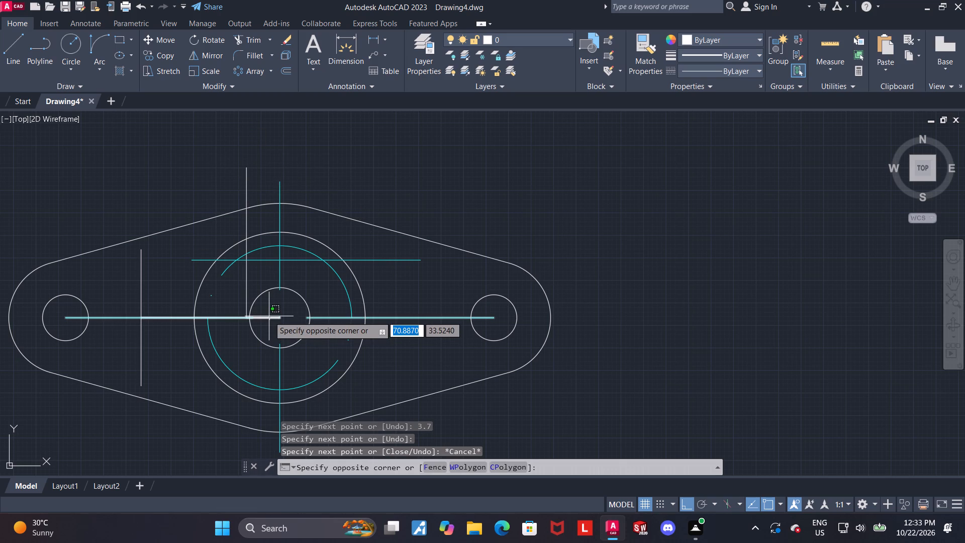
key(Escape)
click(267, 316)
key(Delete)
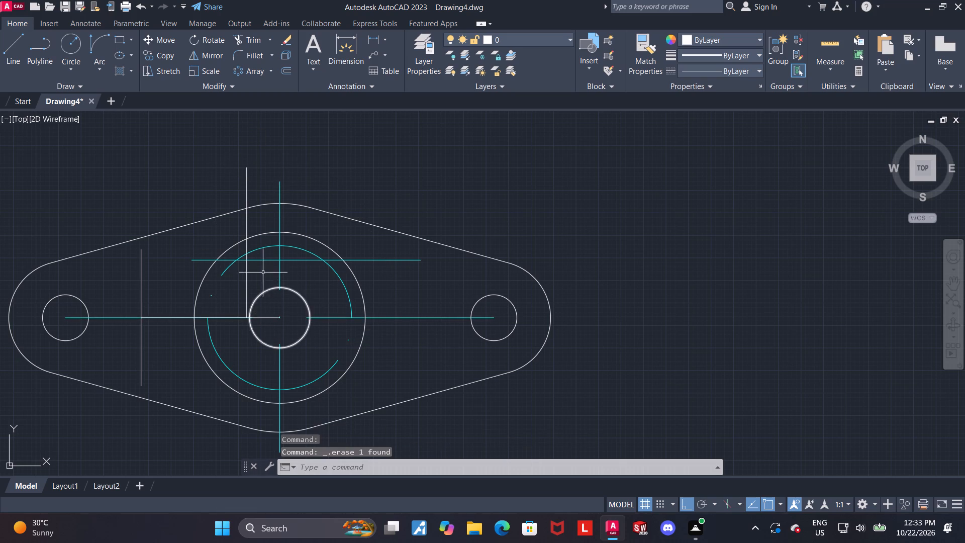
Change the colour of the vertical line through the central hole's left side to cyan.
click(246, 228)
click(748, 65)
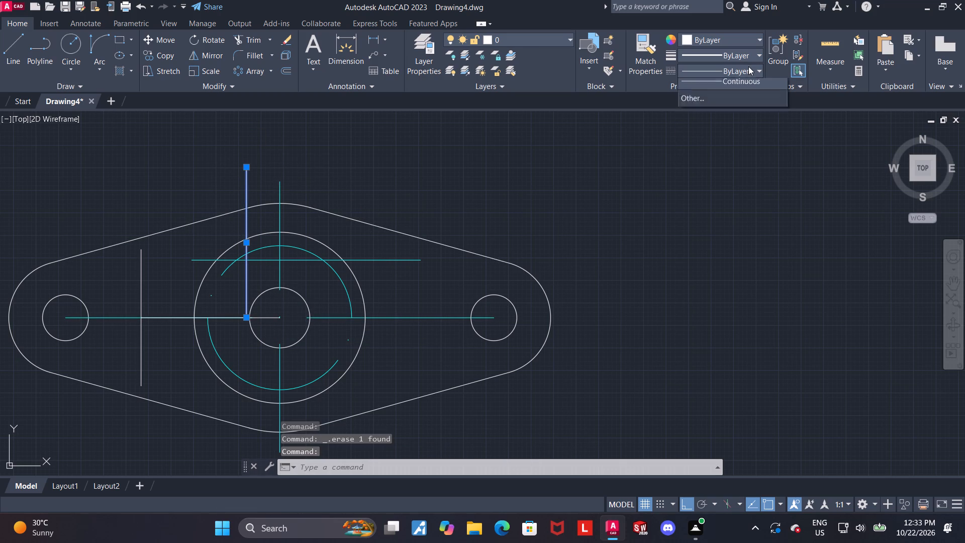
click(731, 109)
click(722, 41)
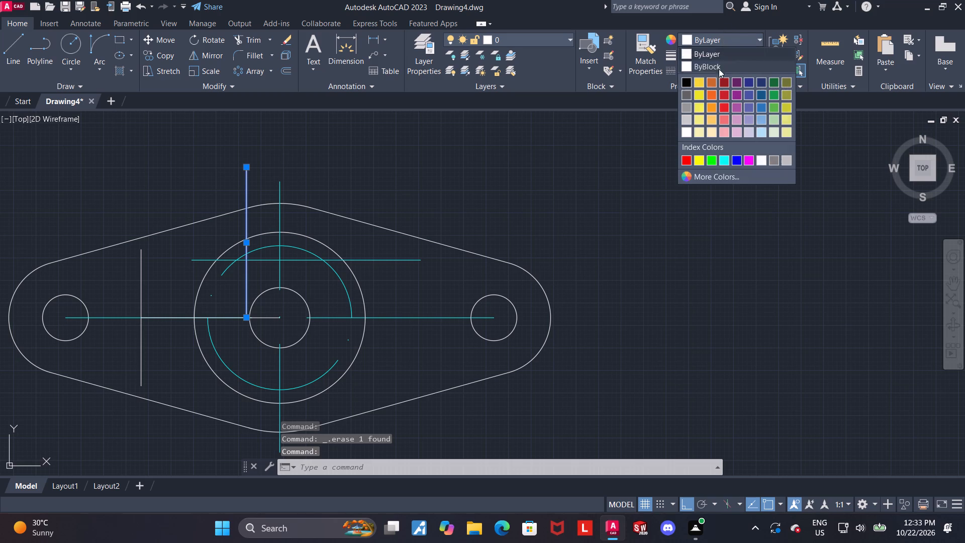
click(725, 164)
key(Escape)
Draw a circle of radius 3.7 centred where the cyan offset vertical line crosses the upper cyan horizontal line.
scroll(209, 252, up, 2)
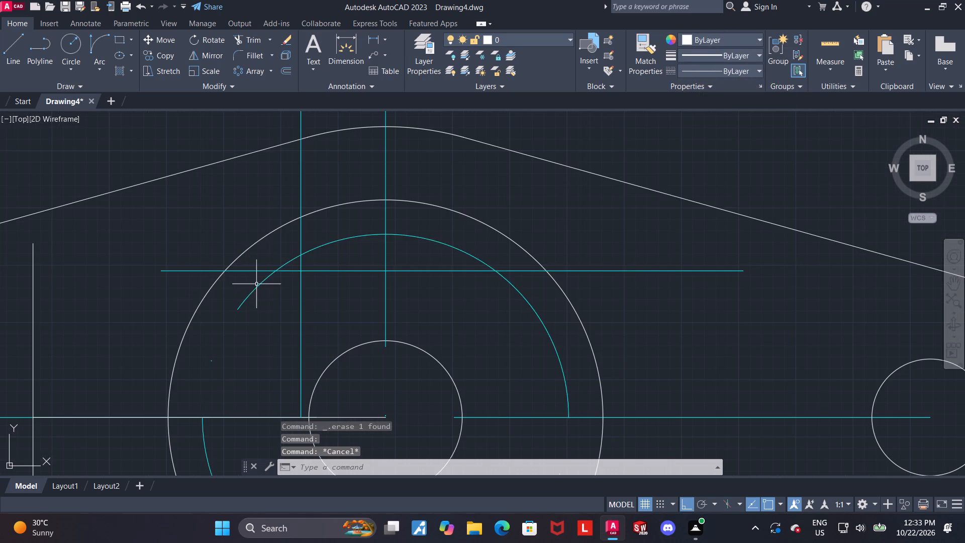
scroll(313, 285, down, 2)
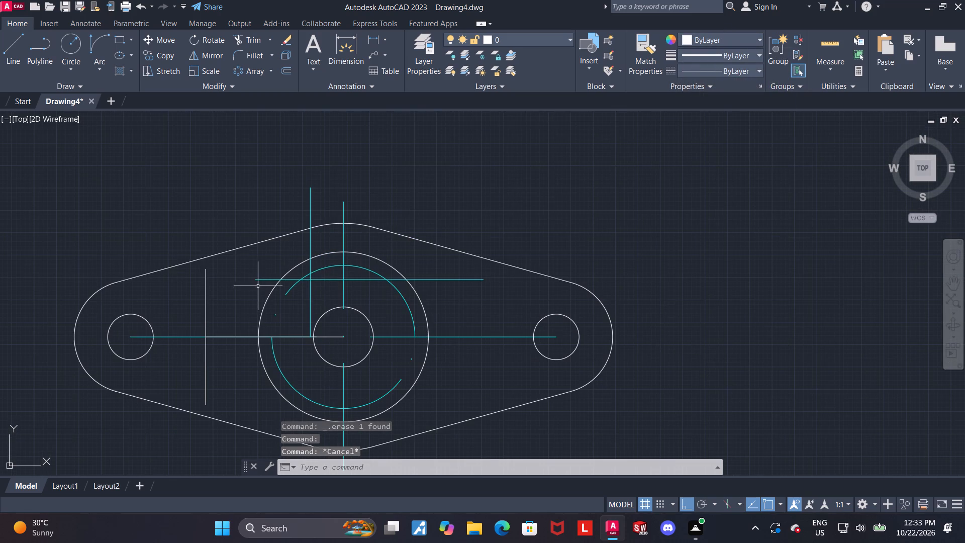
scroll(258, 286, up, 1)
scroll(327, 286, up, 1)
scroll(322, 269, down, 1)
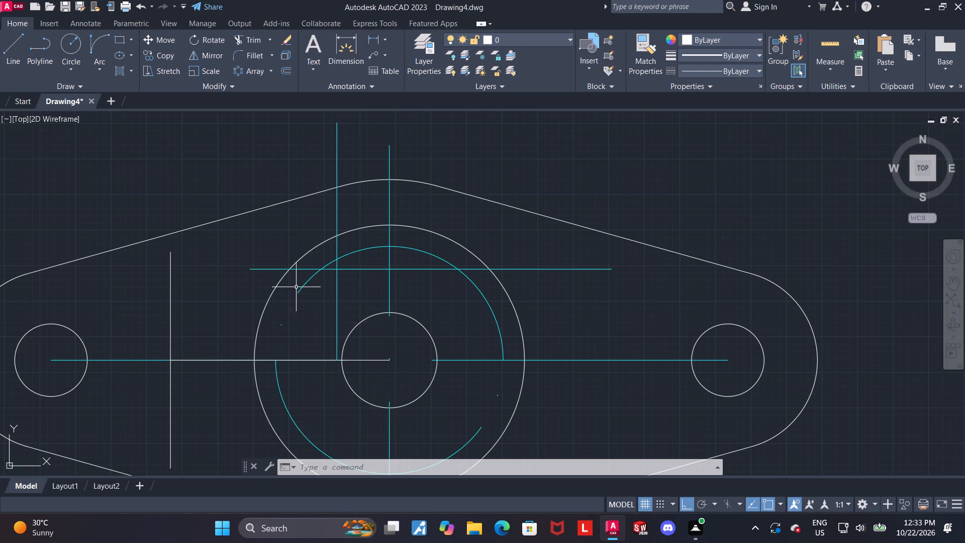
click(74, 43)
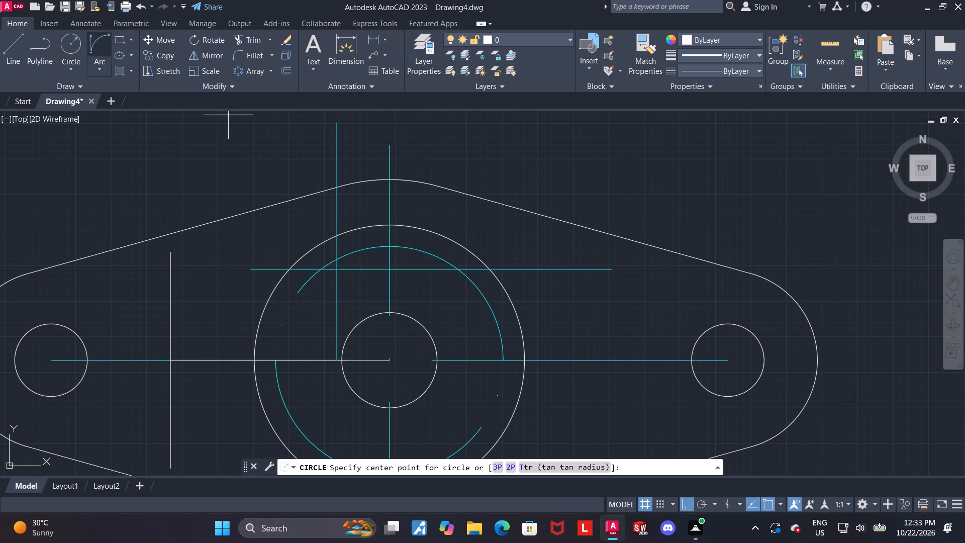
click(336, 270)
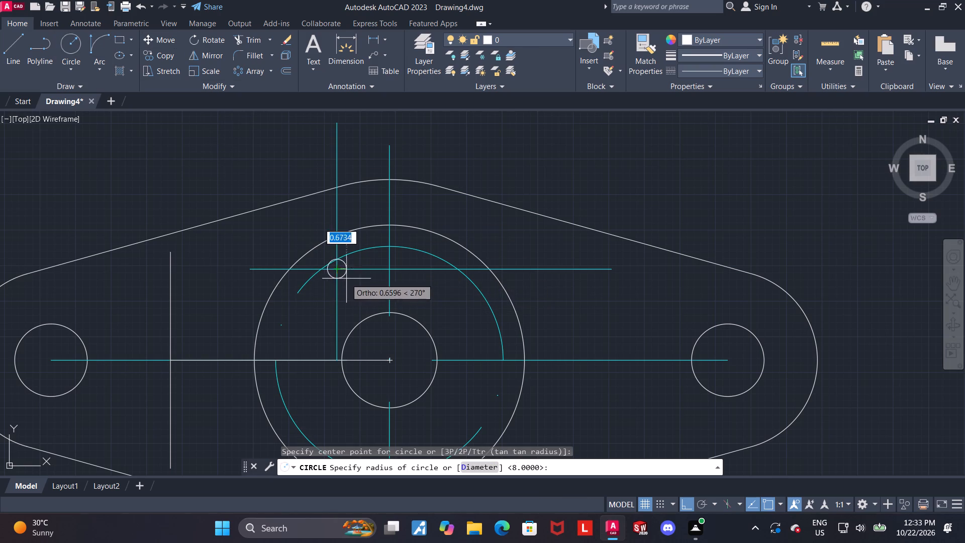
text(3.7)
key(Return)
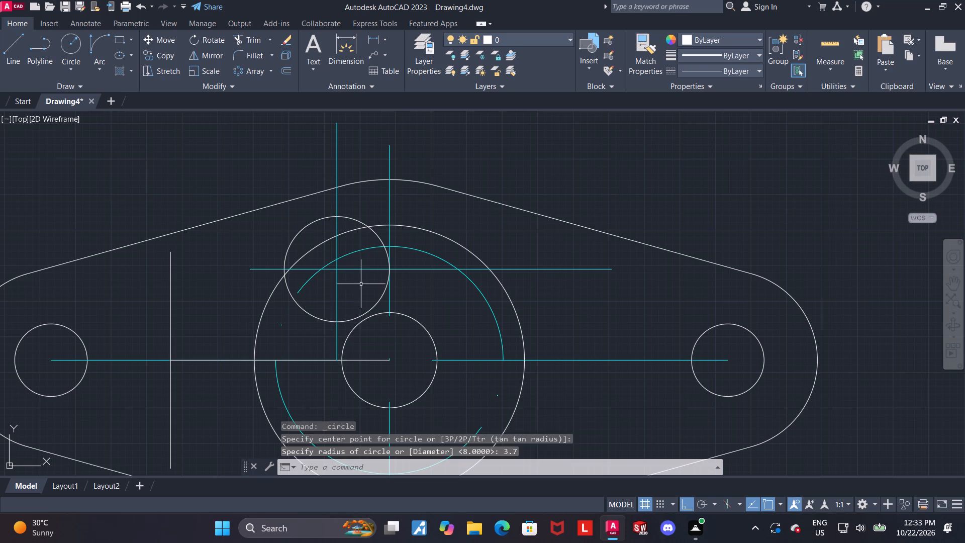
key(Escape)
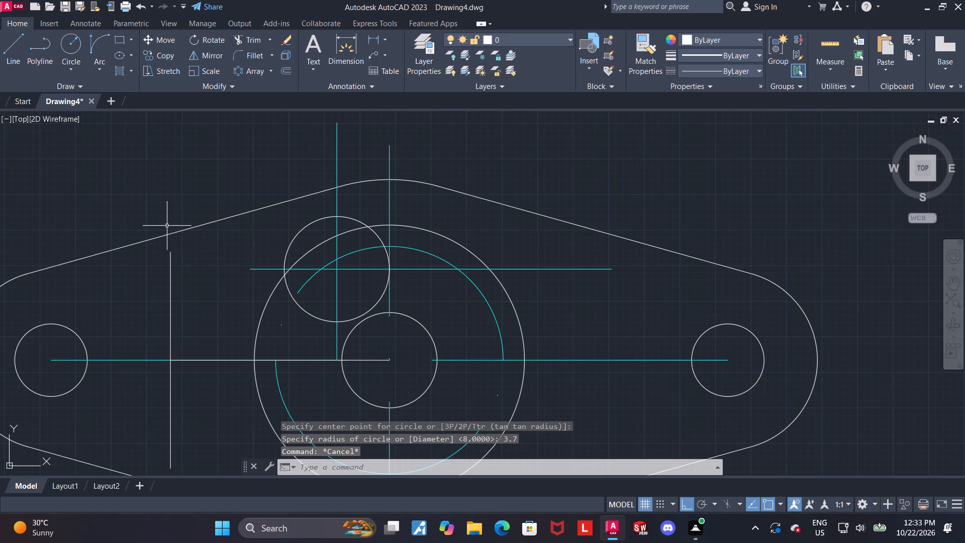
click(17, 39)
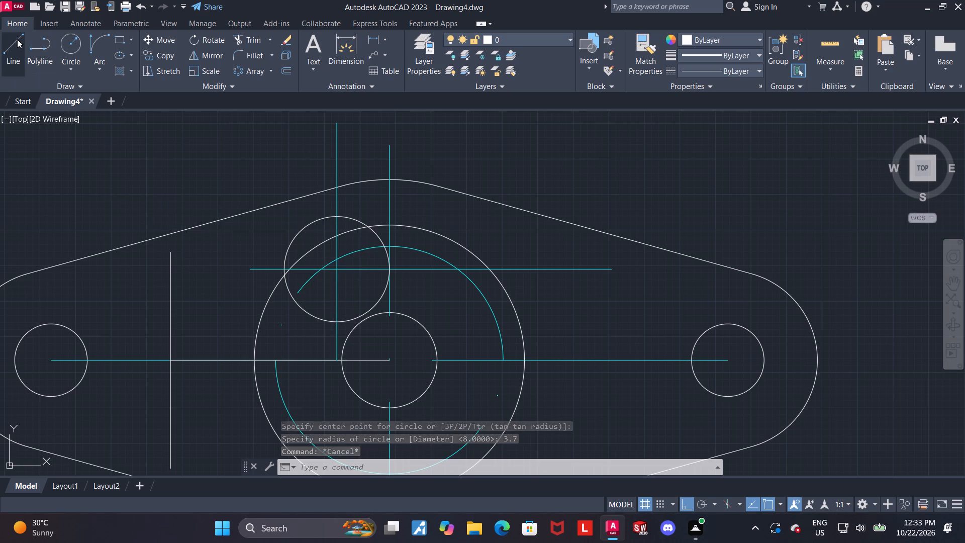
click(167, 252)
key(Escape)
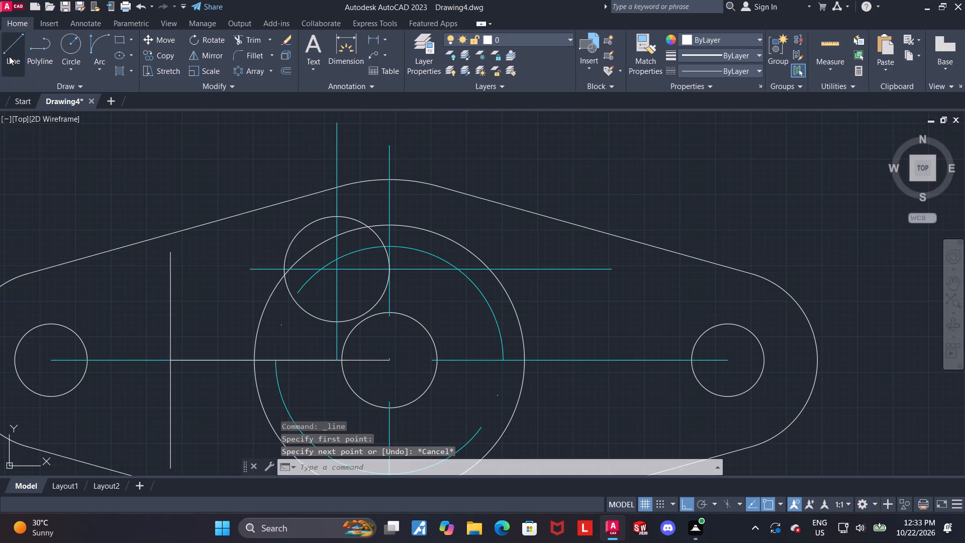
Draw a line from the top end of the white vertical line across to the large circle's upper-left edge.
click(9, 56)
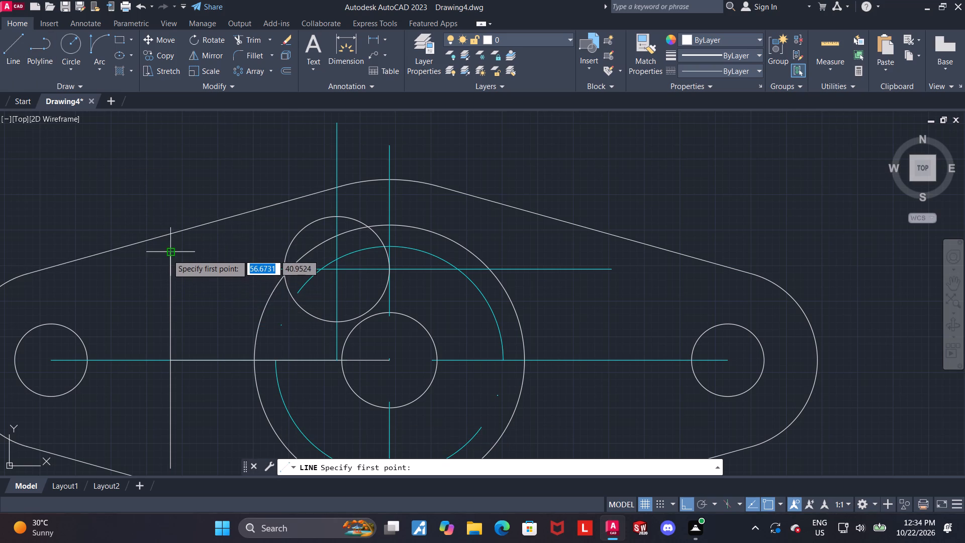
click(167, 254)
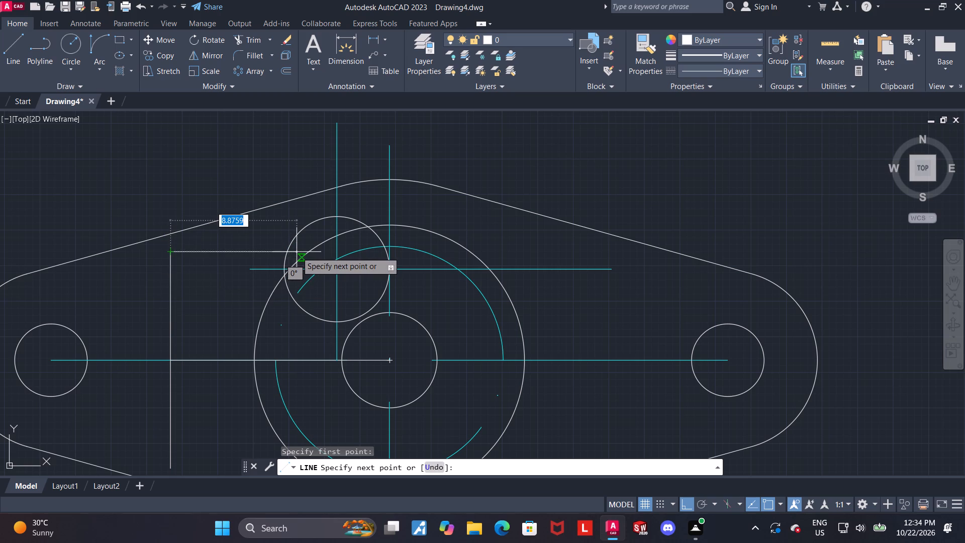
click(299, 252)
key(Escape)
key(Escape)
Trim the new upper line back to the 3.7-radius circle, and trim that circle to its upper arc outside the large circle.
click(243, 39)
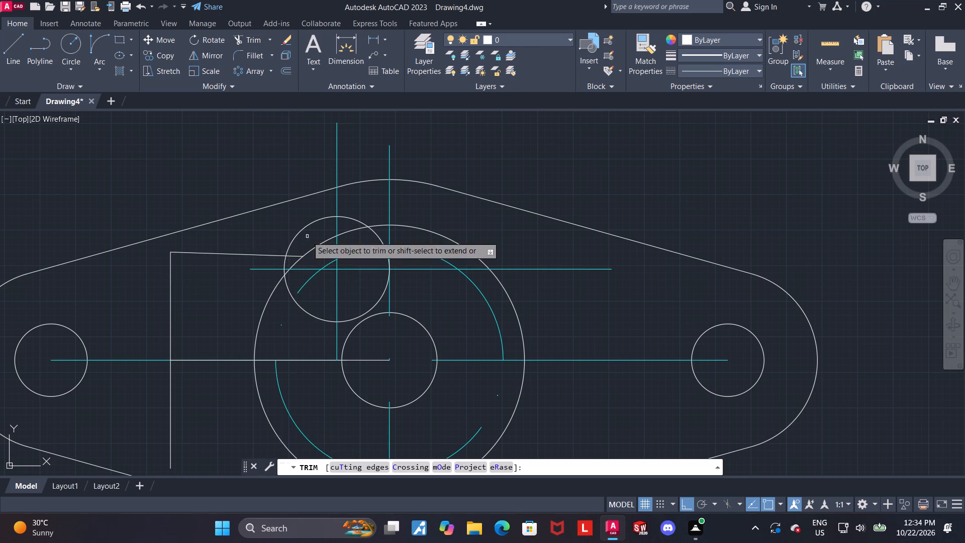
scroll(310, 279, up, 2)
click(273, 220)
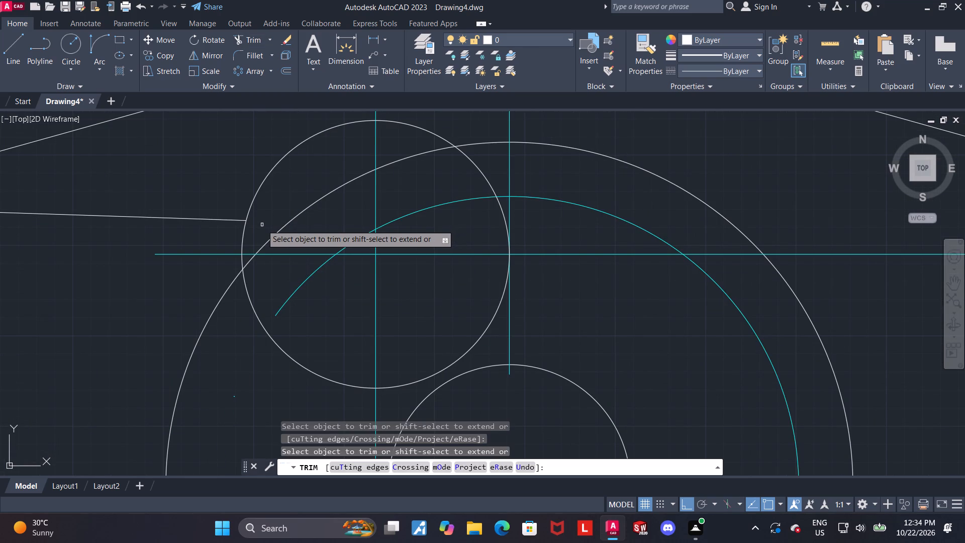
click(243, 232)
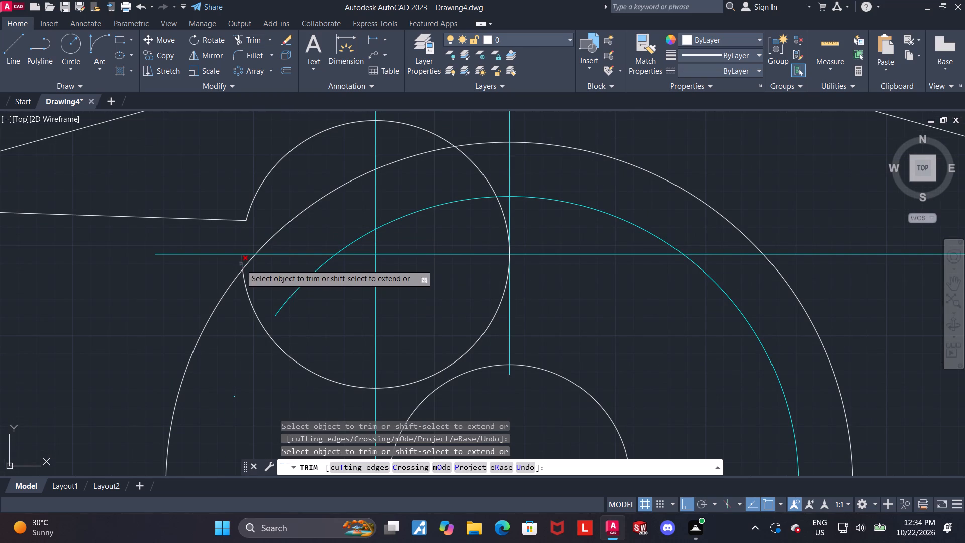
click(241, 263)
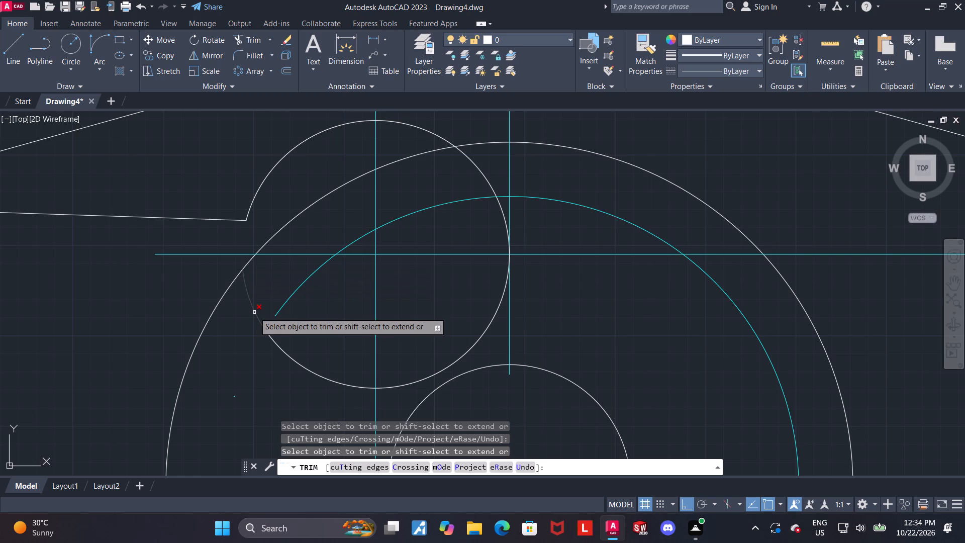
click(254, 312)
click(312, 372)
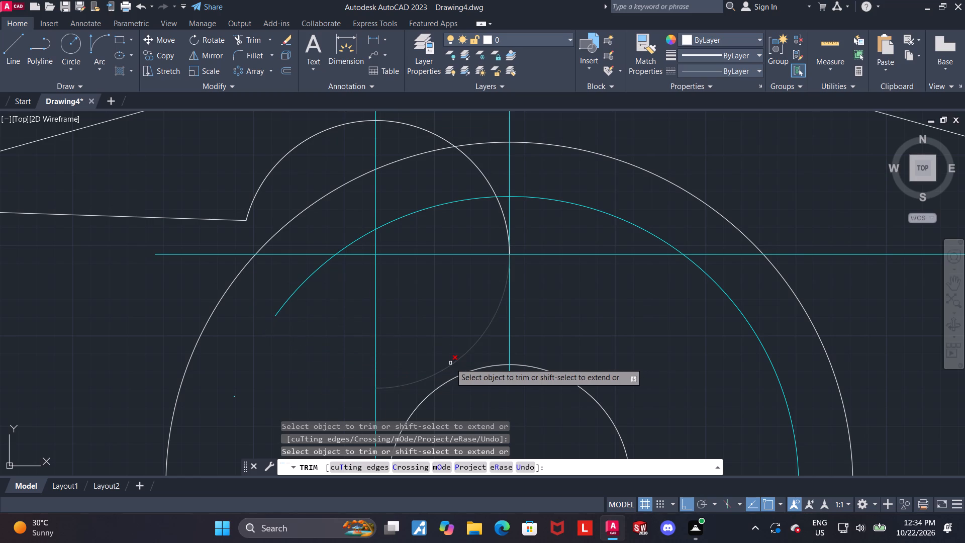
click(450, 363)
click(505, 220)
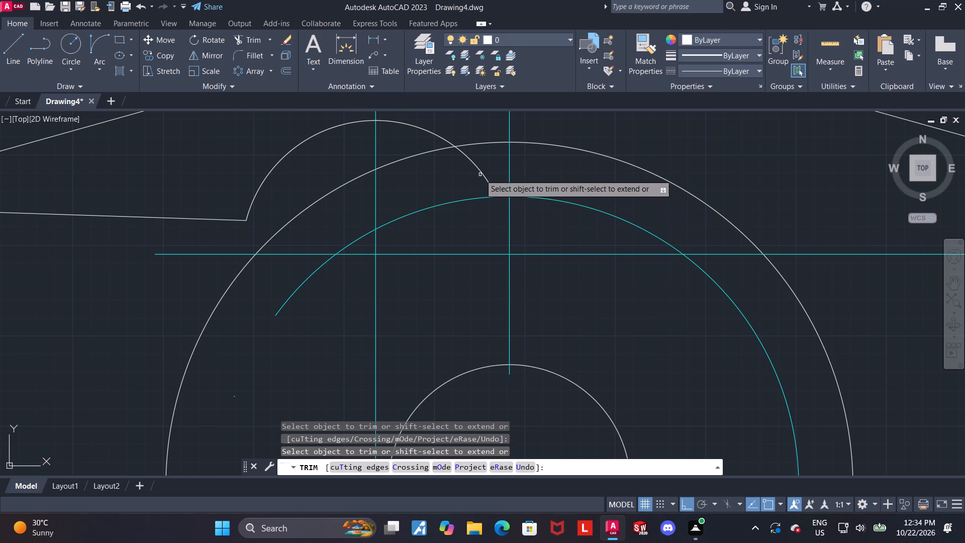
click(480, 174)
Trim away the large circle's upper-left arc from the small lobe arc down to the horizontal centreline.
scroll(449, 182, down, 1)
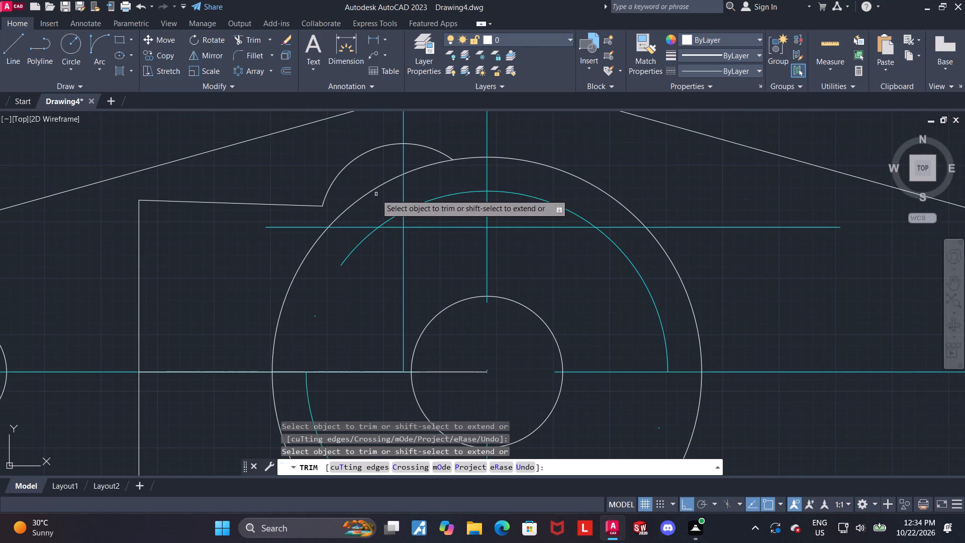
click(374, 189)
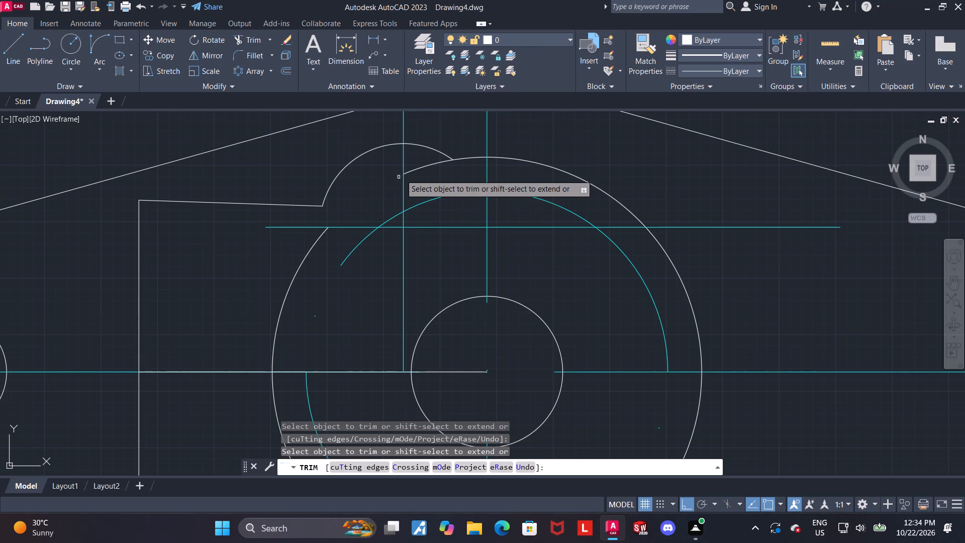
click(418, 168)
scroll(417, 174, down, 2)
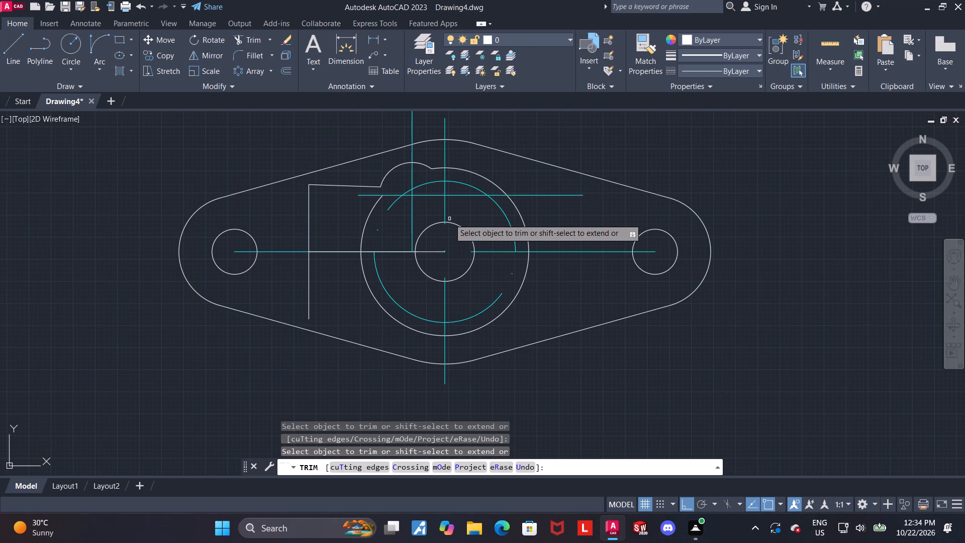
scroll(449, 219, up, 1)
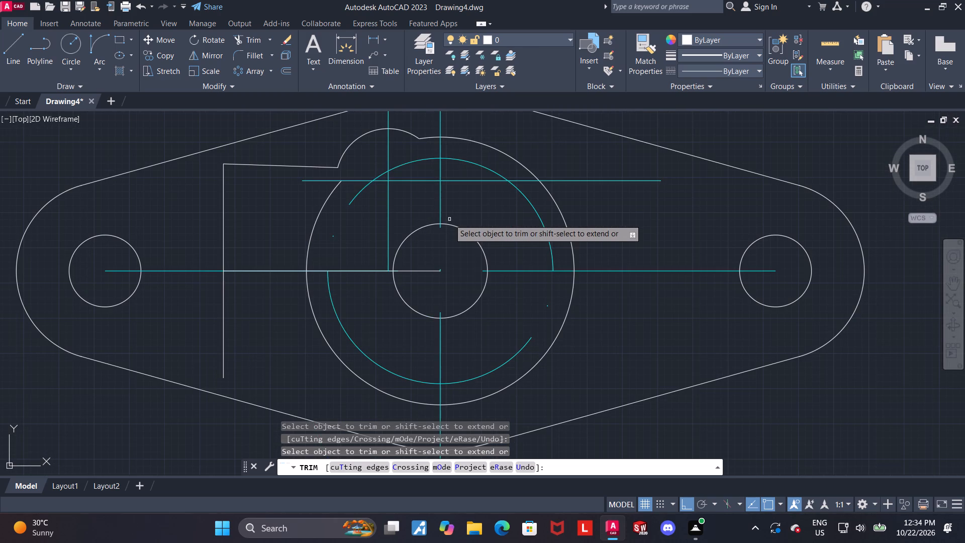
click(327, 197)
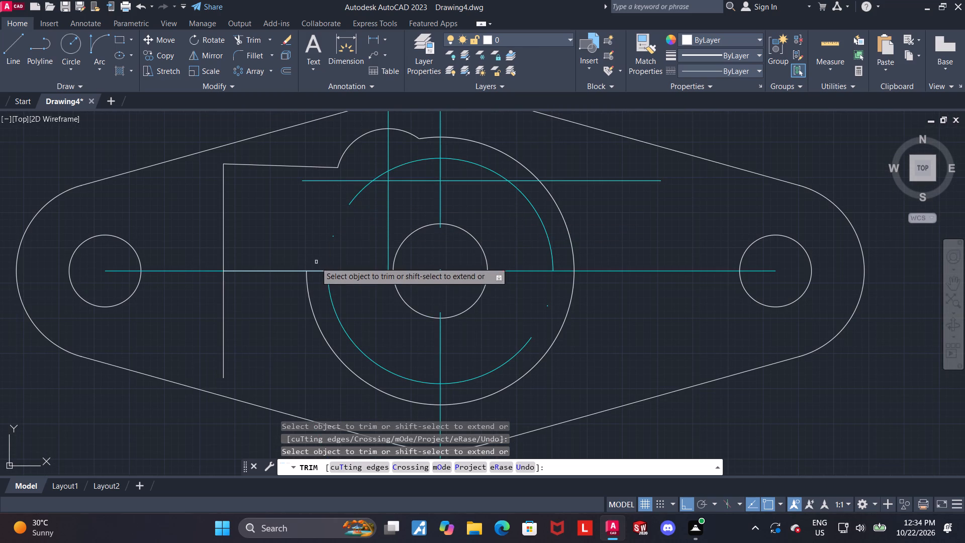
scroll(317, 268, down, 1)
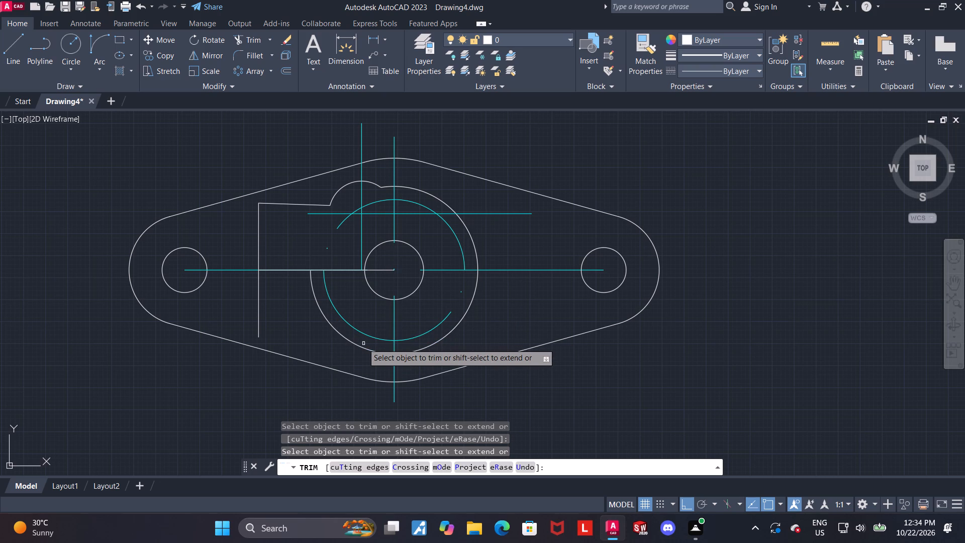
scroll(362, 344, down, 1)
key(Escape)
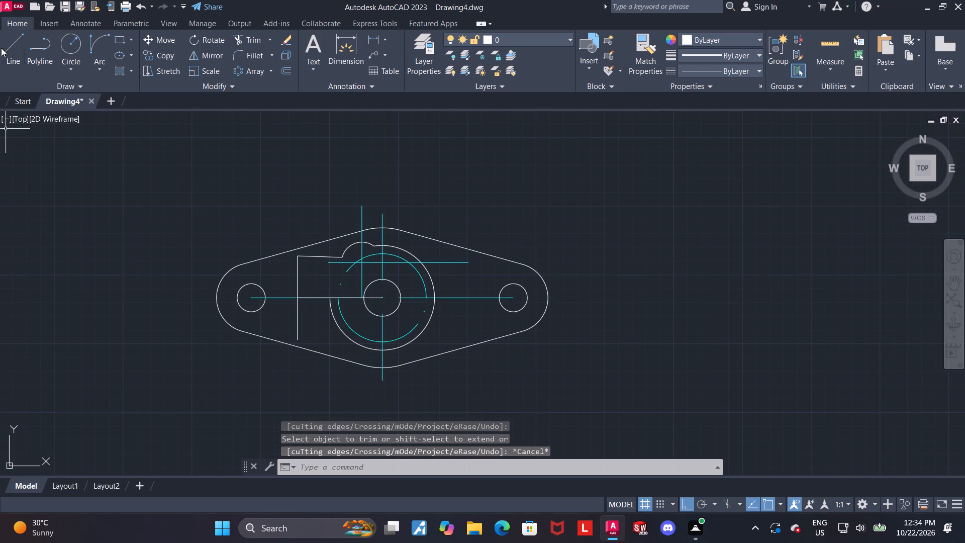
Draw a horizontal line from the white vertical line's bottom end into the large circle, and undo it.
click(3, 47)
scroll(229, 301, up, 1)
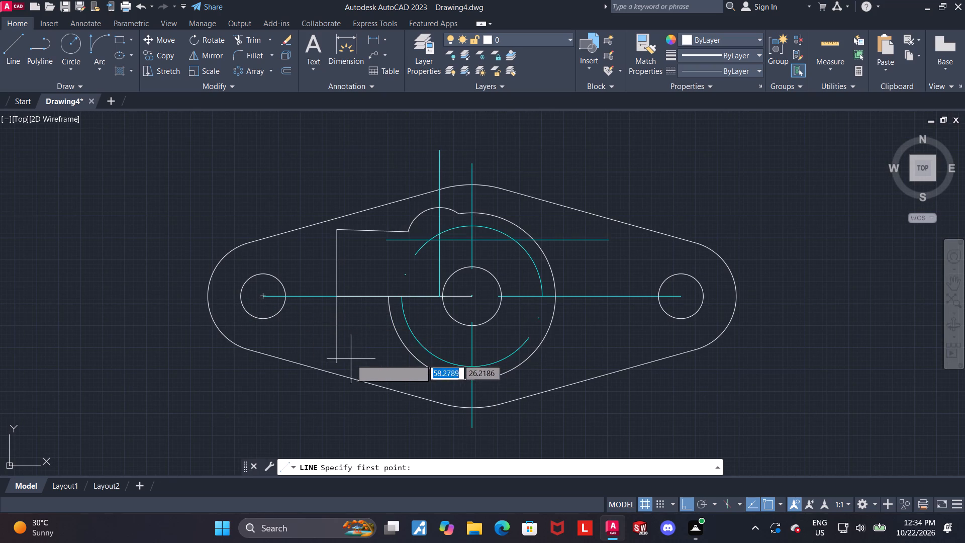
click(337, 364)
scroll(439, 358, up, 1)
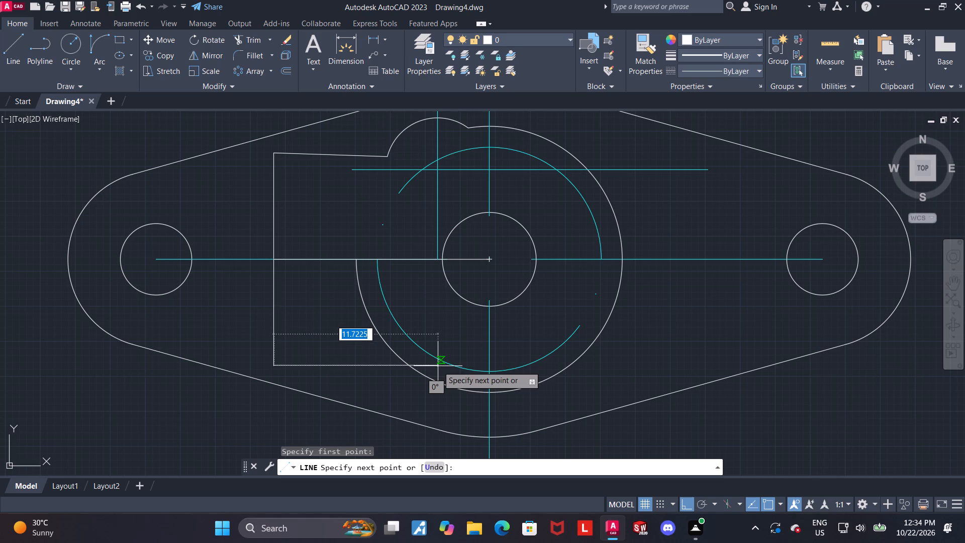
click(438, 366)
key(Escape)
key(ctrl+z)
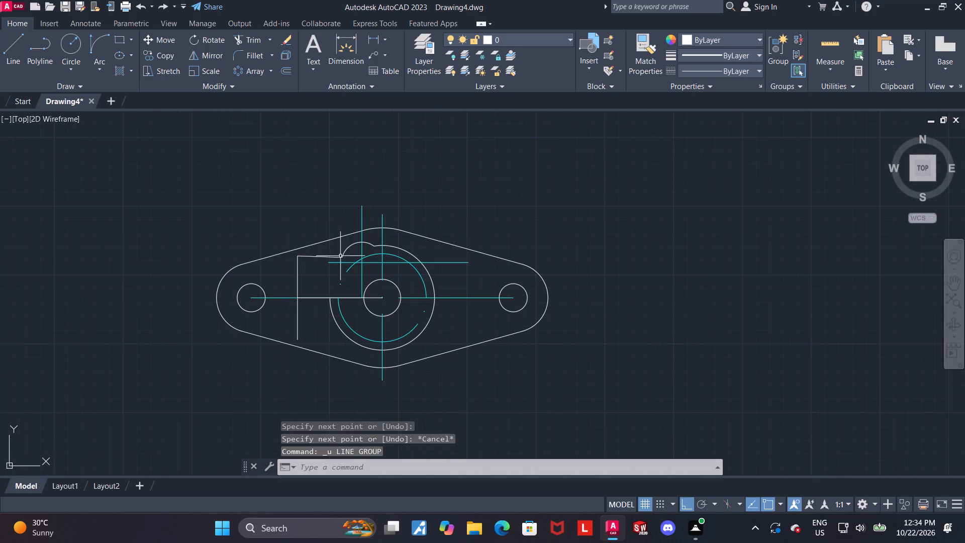
Draw a horizontal line about 14 long from the white vertical line's bottom end rightward into the large circle.
click(9, 53)
scroll(431, 346, up, 2)
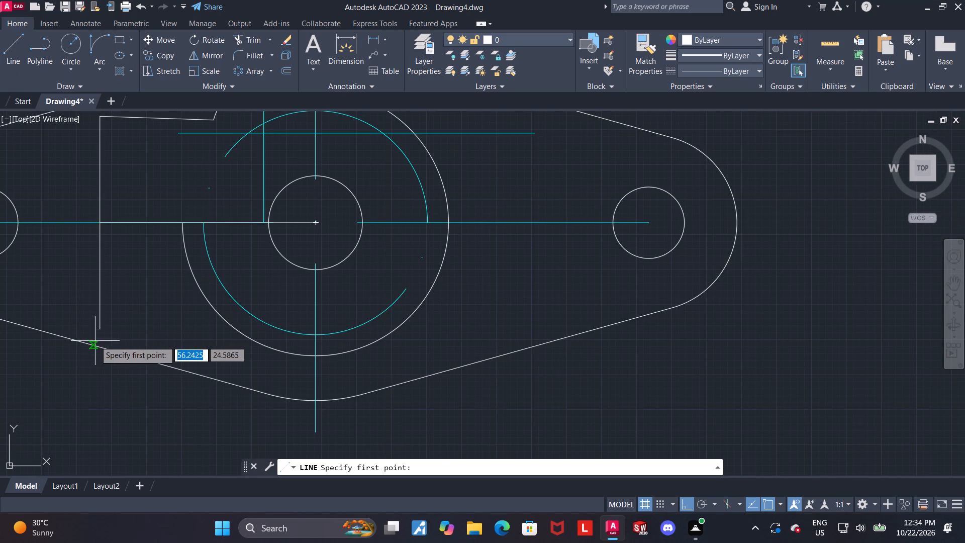
click(98, 332)
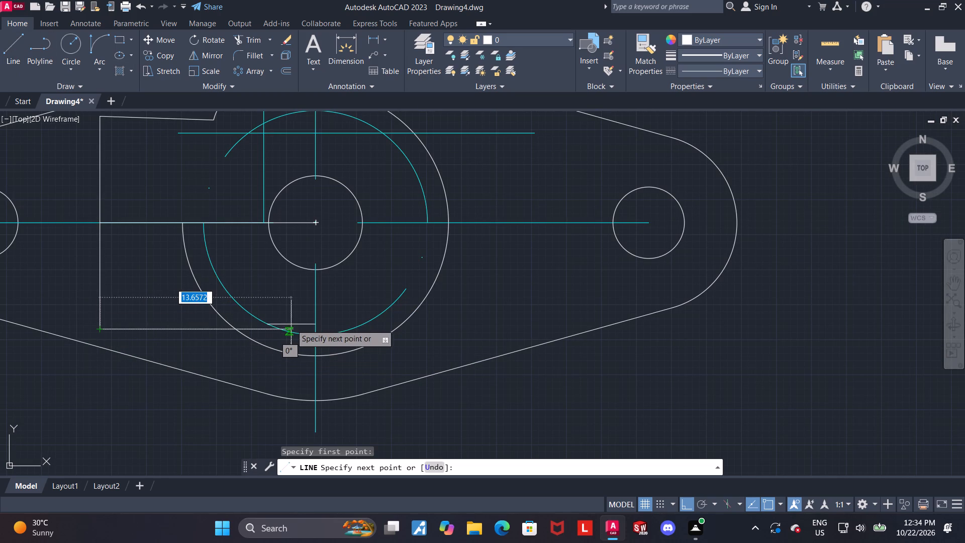
click(295, 321)
key(Escape)
key(Escape)
Trim the large circle's lower-left arc above the new bottom line, and remove that line's overhang inside the circle.
click(256, 33)
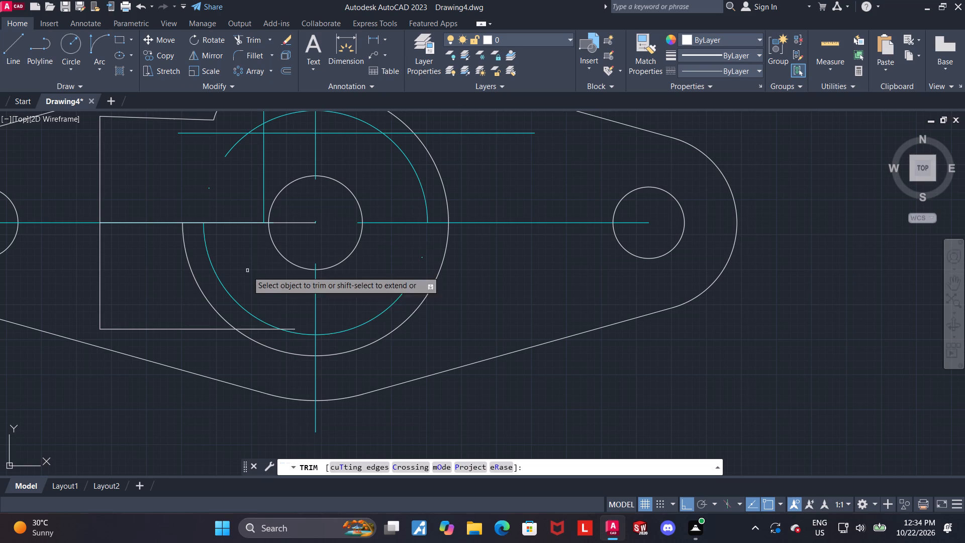
click(210, 308)
click(256, 328)
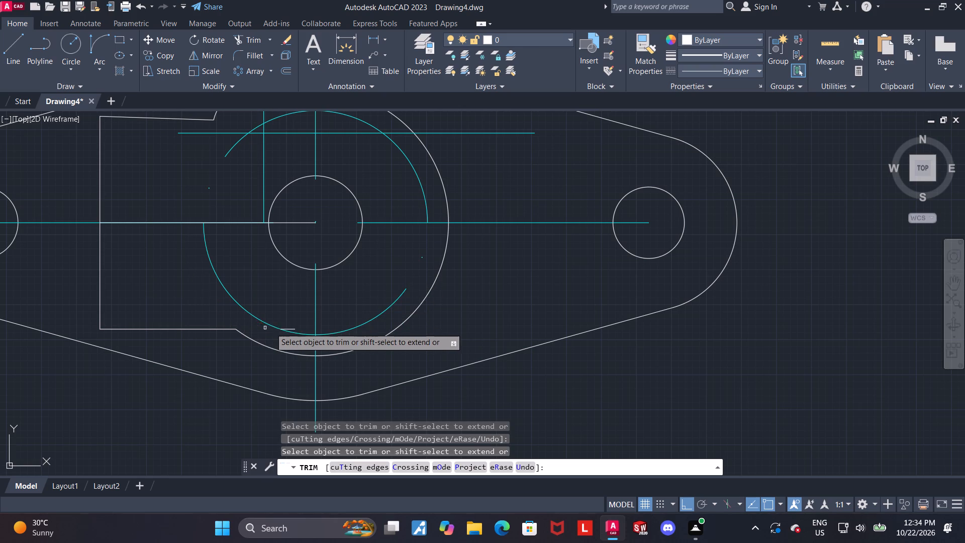
click(287, 329)
scroll(305, 327, down, 1)
key(Escape)
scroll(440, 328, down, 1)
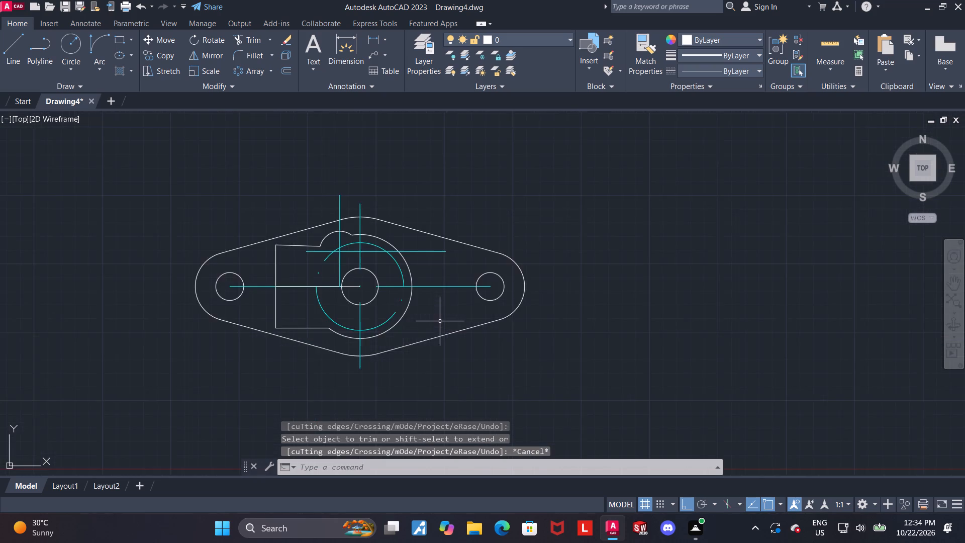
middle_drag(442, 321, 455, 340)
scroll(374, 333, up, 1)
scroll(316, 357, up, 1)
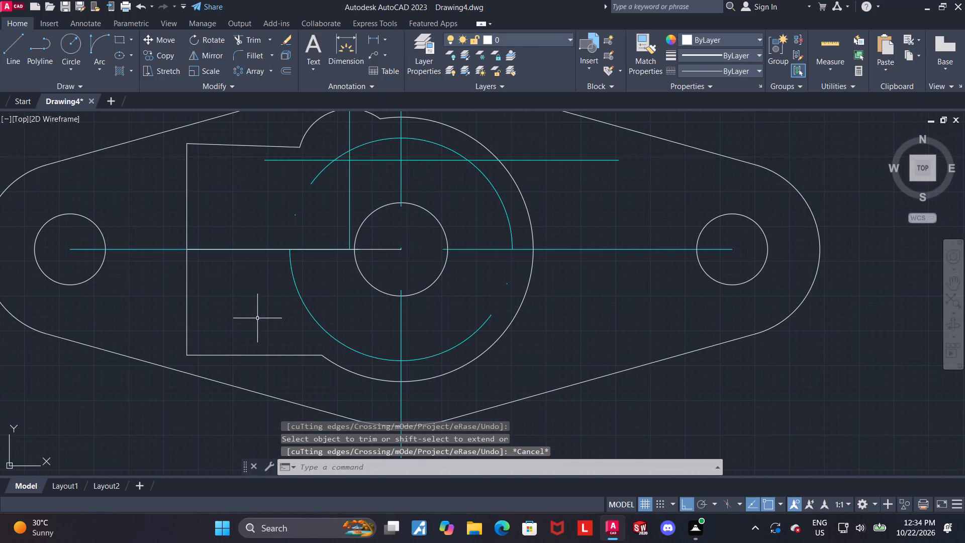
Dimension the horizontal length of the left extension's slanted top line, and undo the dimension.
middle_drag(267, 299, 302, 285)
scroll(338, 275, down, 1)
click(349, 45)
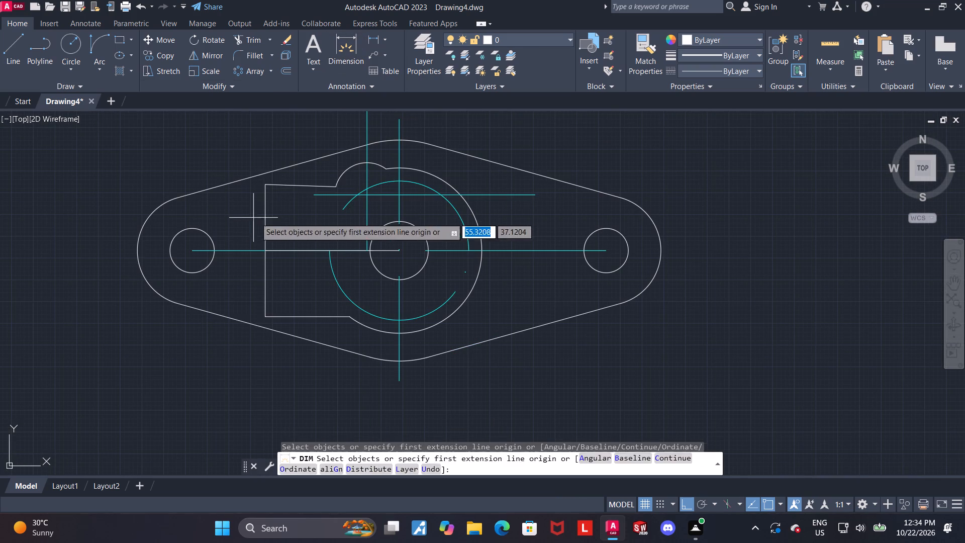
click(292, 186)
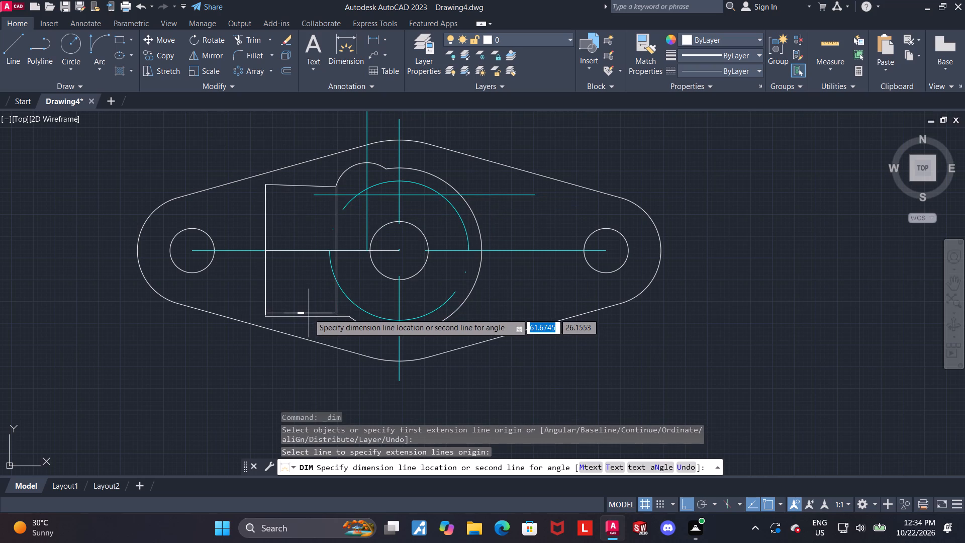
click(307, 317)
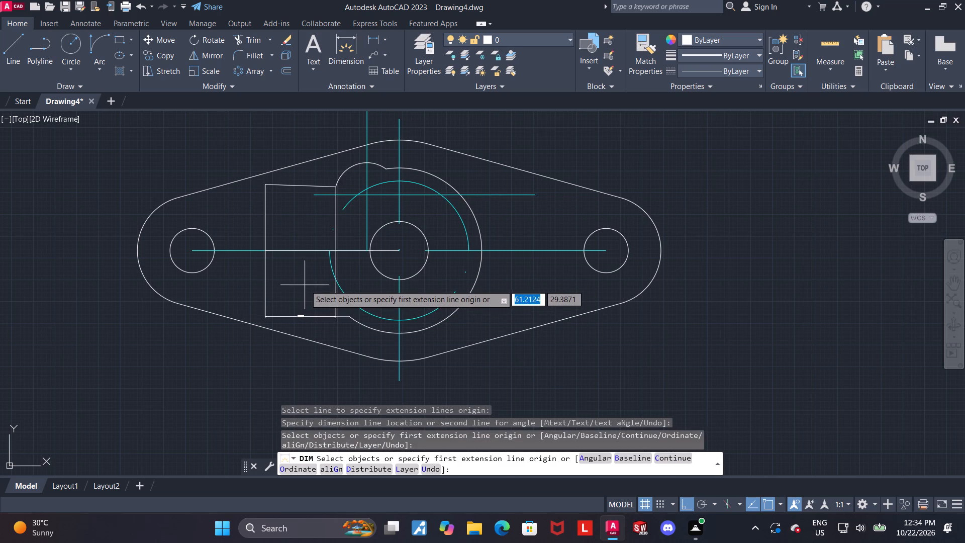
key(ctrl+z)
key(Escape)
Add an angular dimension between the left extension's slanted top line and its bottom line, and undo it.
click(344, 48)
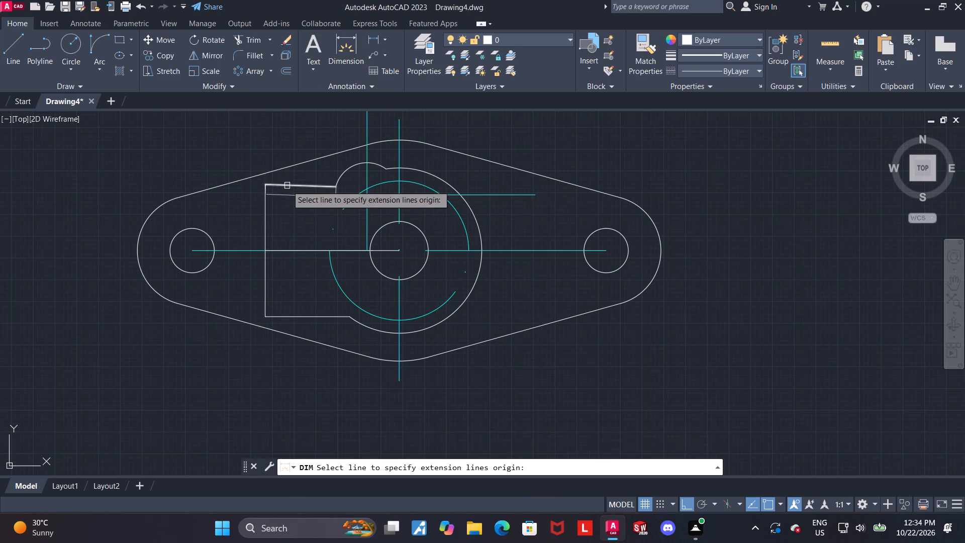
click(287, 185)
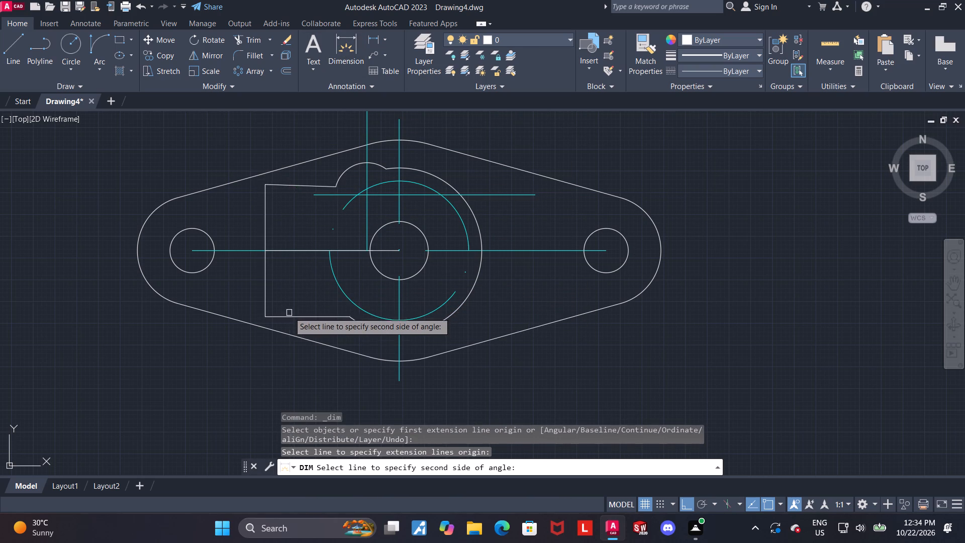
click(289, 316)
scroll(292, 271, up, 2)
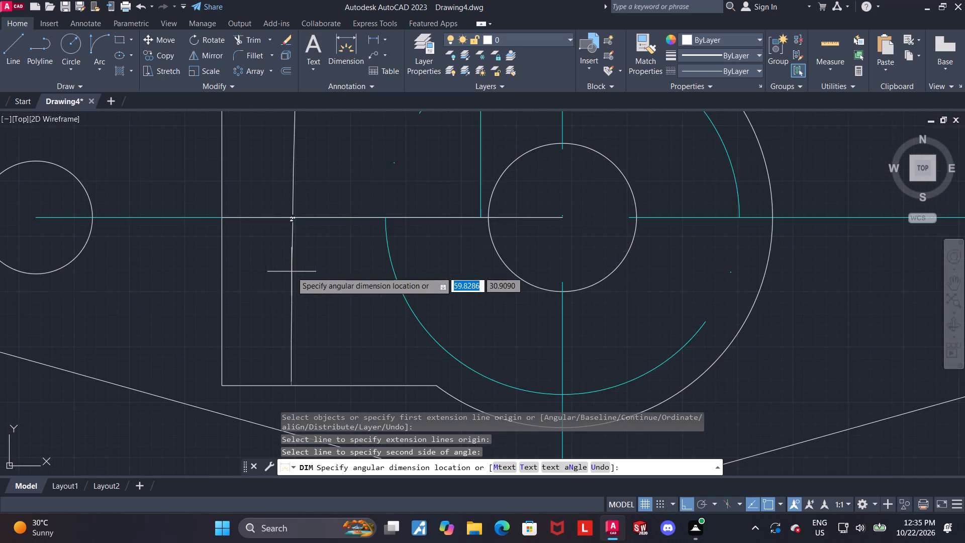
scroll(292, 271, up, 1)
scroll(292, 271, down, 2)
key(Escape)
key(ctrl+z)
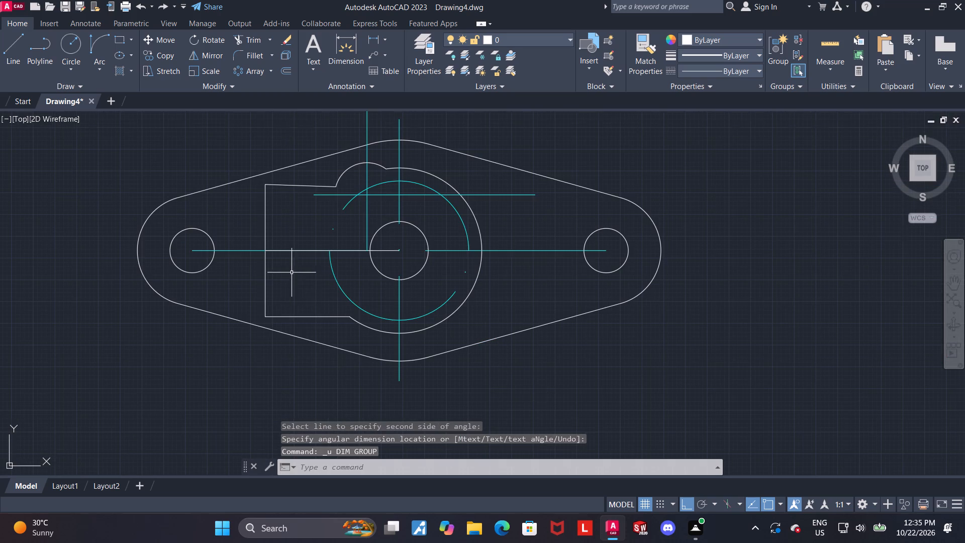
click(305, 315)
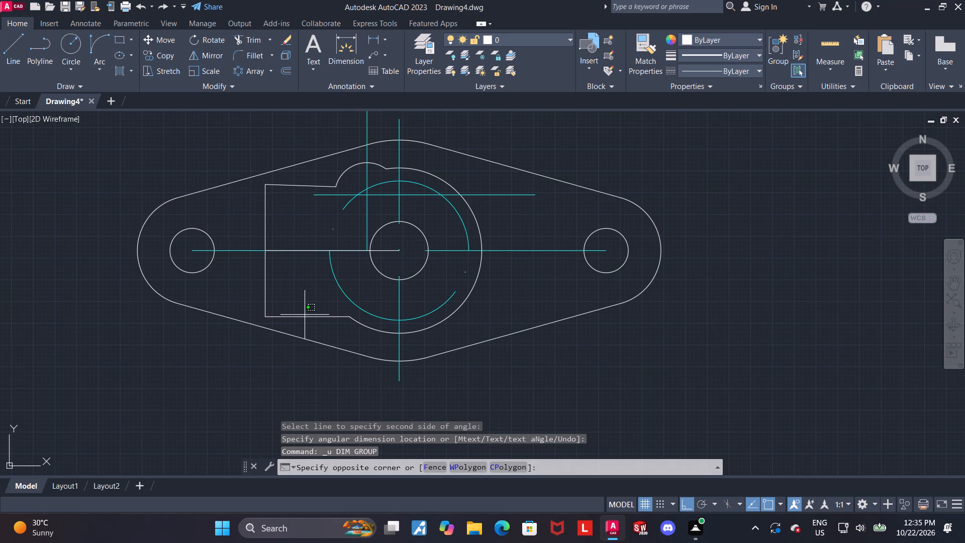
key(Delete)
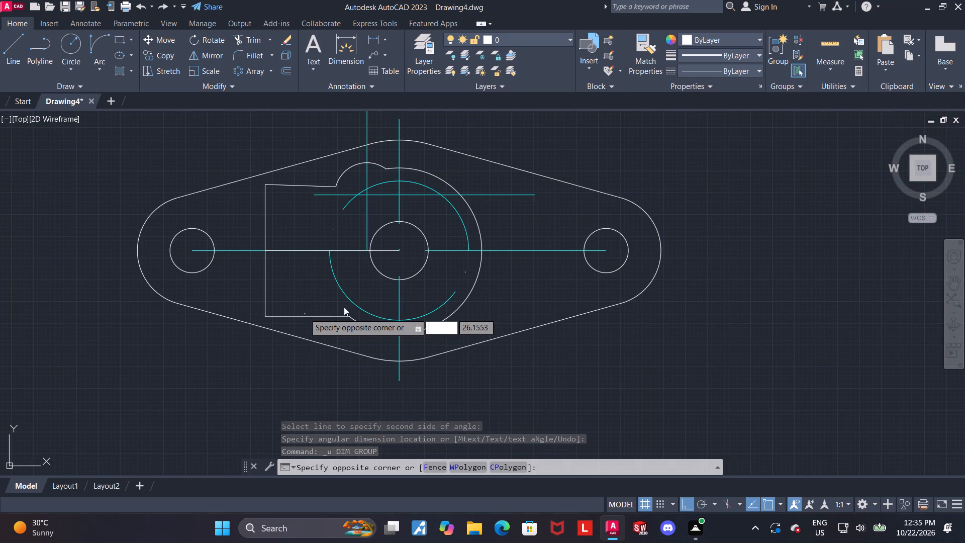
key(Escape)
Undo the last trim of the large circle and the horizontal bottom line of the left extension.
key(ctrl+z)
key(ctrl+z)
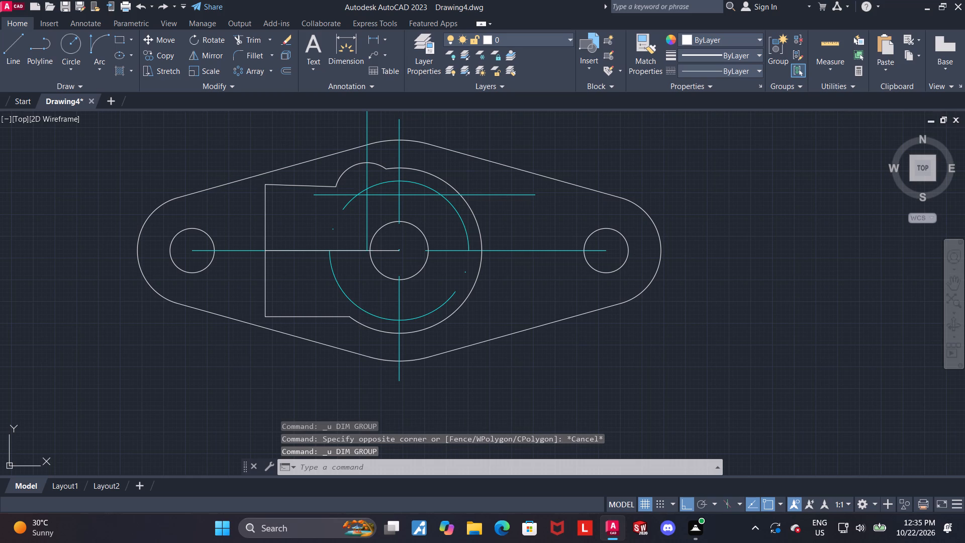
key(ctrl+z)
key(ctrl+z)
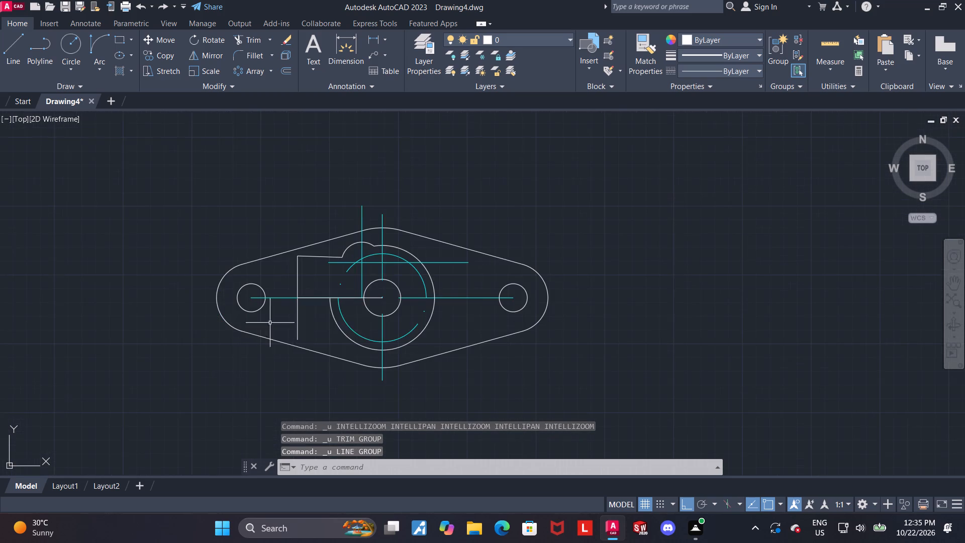
Delete the slanted top line of the left extension.
scroll(356, 316, up, 1)
scroll(316, 235, up, 1)
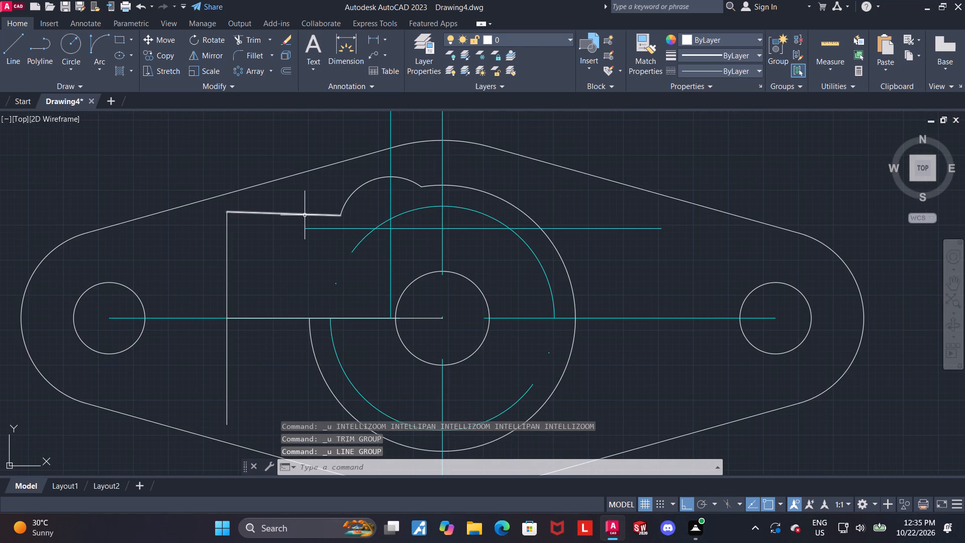
click(305, 215)
key(Delete)
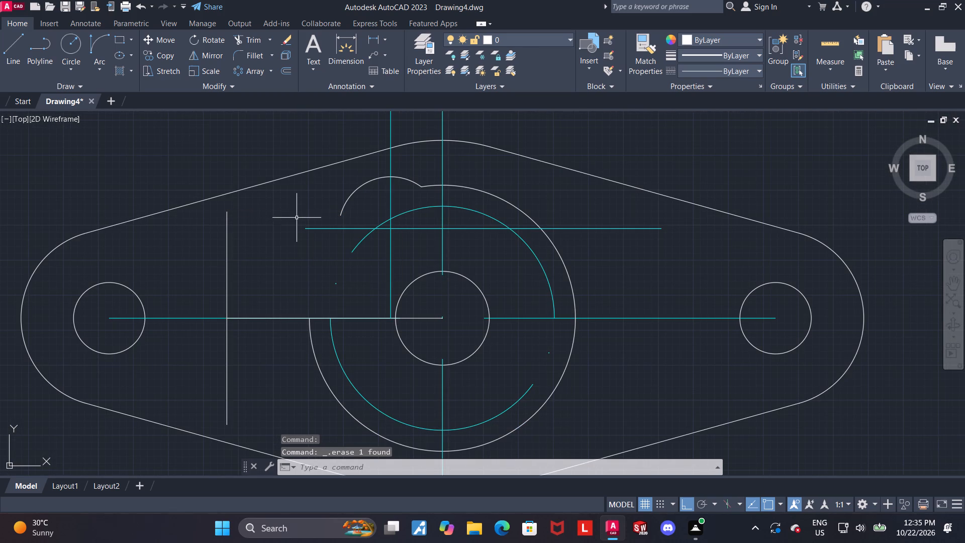
Draw a horizontal line from the white vertical line's top end rightward, past the left side of the lobe arc.
middle_drag(317, 202, 298, 219)
click(14, 55)
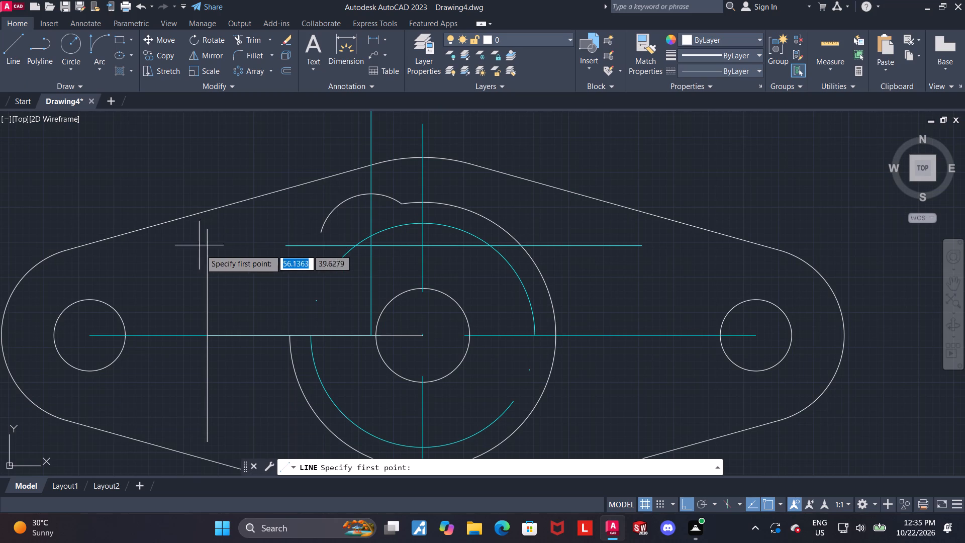
click(207, 230)
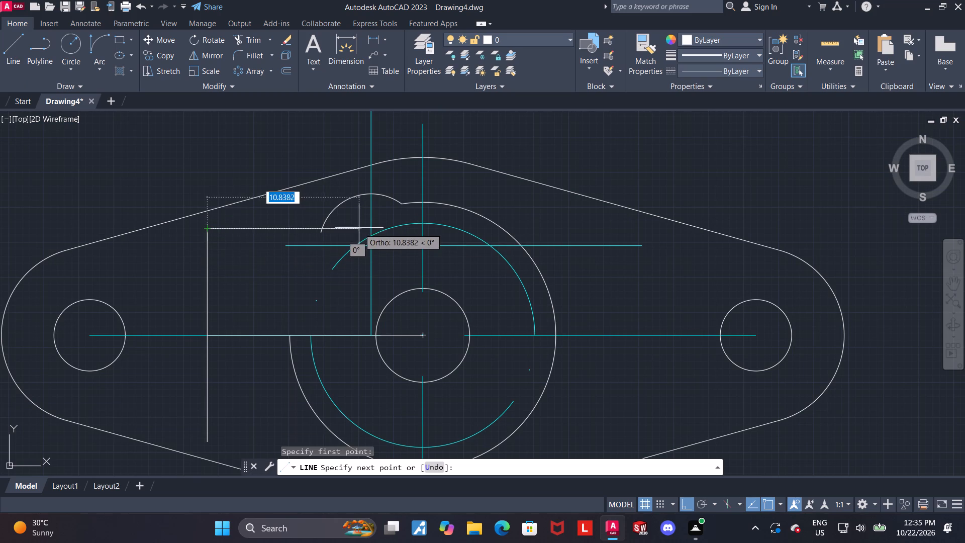
click(347, 219)
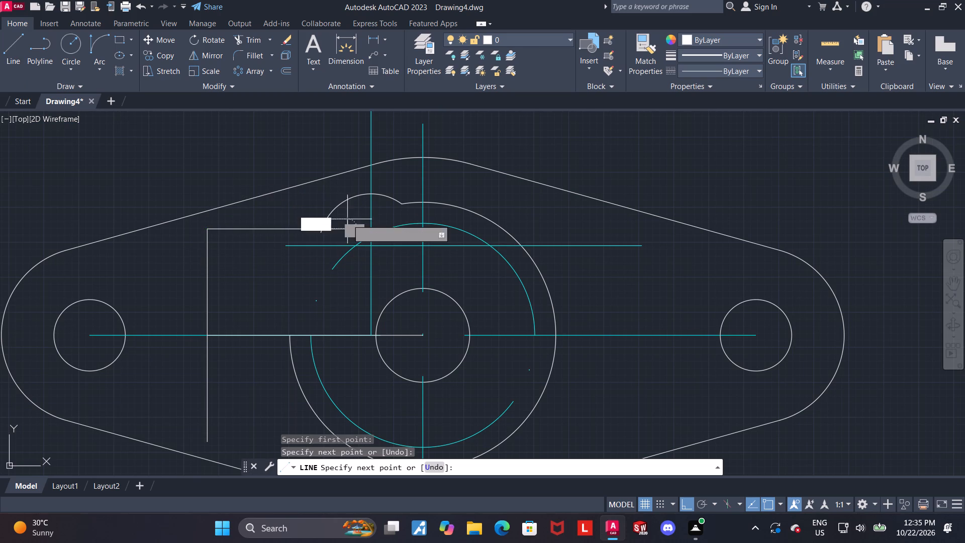
key(Escape)
key(Escape)
key(Escape)
Trim the new top line's overhang inside the lobe and the lobe arc's stub below that line.
click(248, 40)
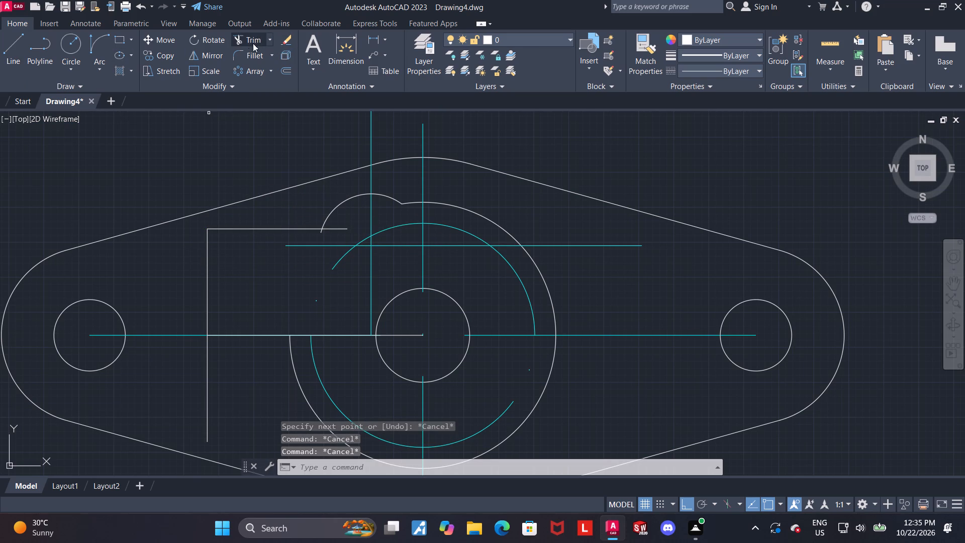
click(333, 230)
click(321, 233)
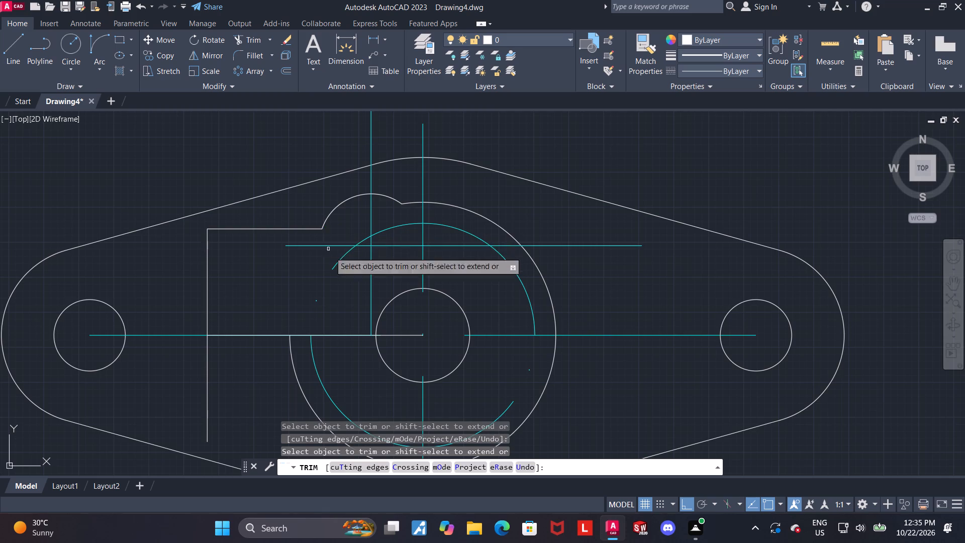
scroll(314, 248, down, 2)
scroll(310, 315, up, 2)
key(Escape)
Draw a horizontal line about 13.5 long from the white vertical line's bottom end rightward into the large circle.
click(19, 51)
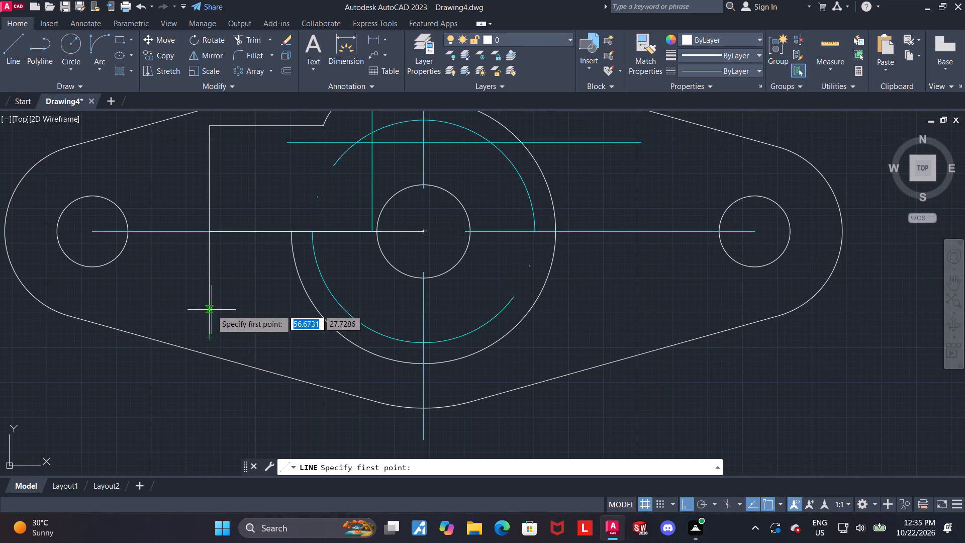
click(208, 337)
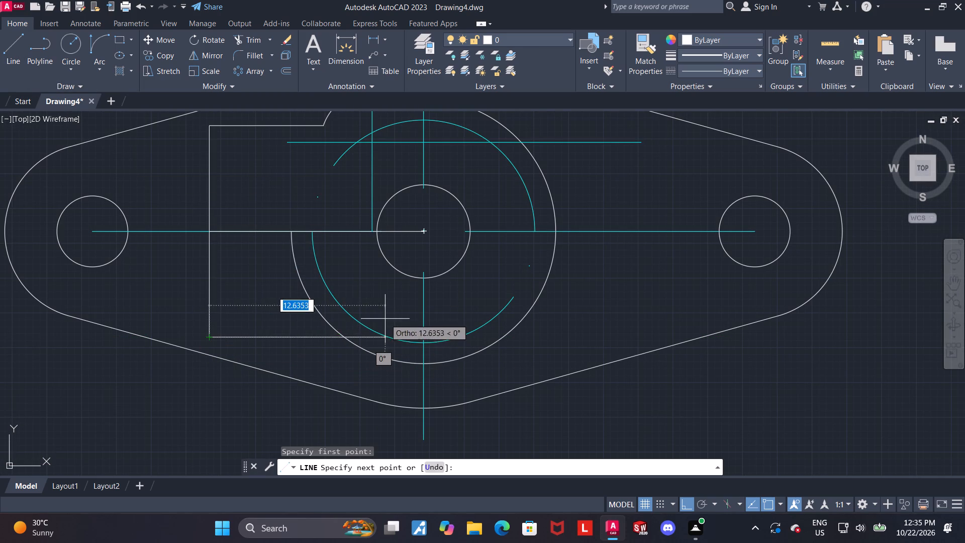
click(397, 297)
key(Escape)
key(Escape)
Trim the large circle's lower-left arc above the bottom line, and remove that line's overhang inside the circle.
click(245, 45)
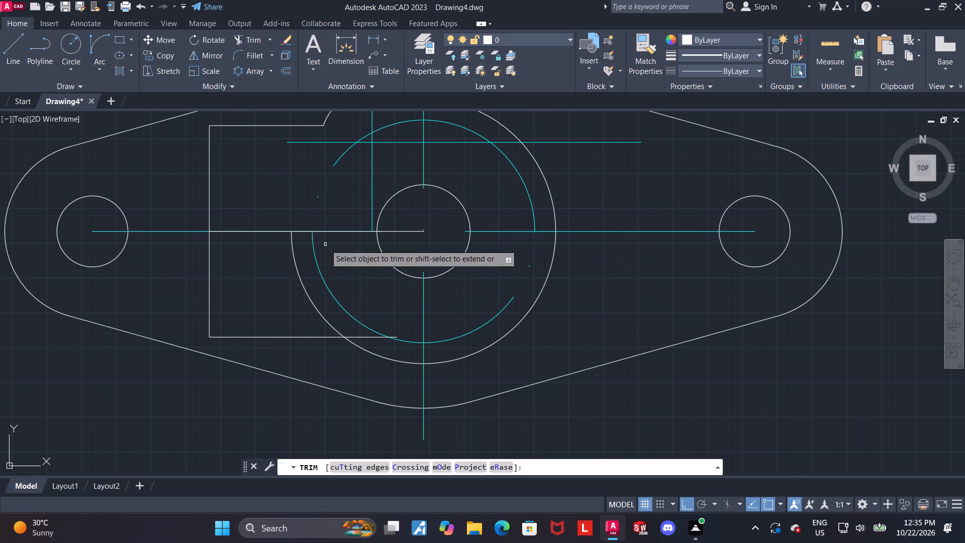
click(313, 302)
click(373, 337)
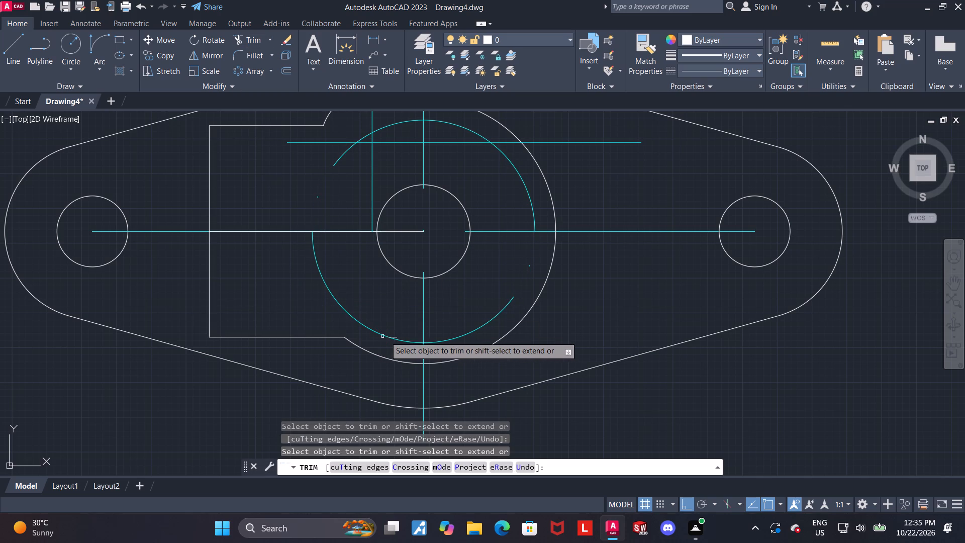
click(395, 337)
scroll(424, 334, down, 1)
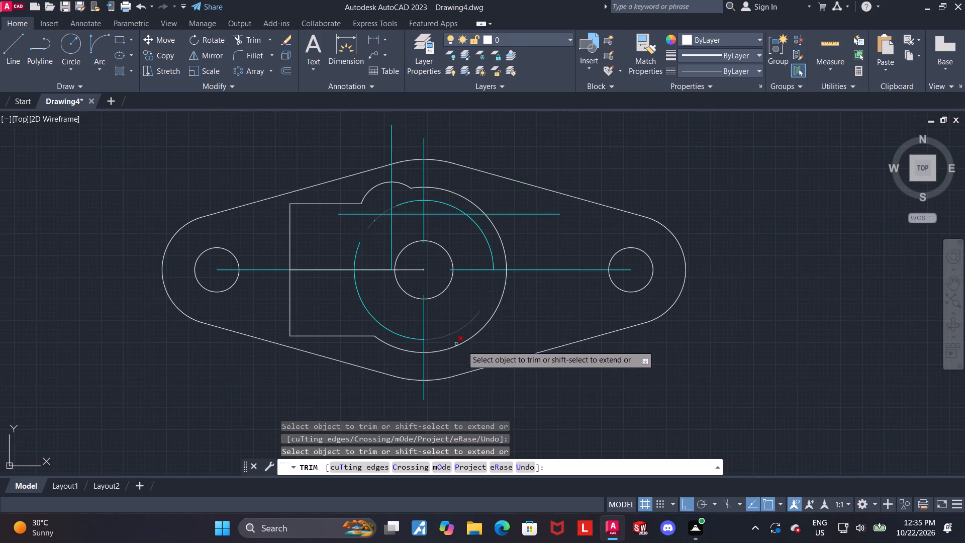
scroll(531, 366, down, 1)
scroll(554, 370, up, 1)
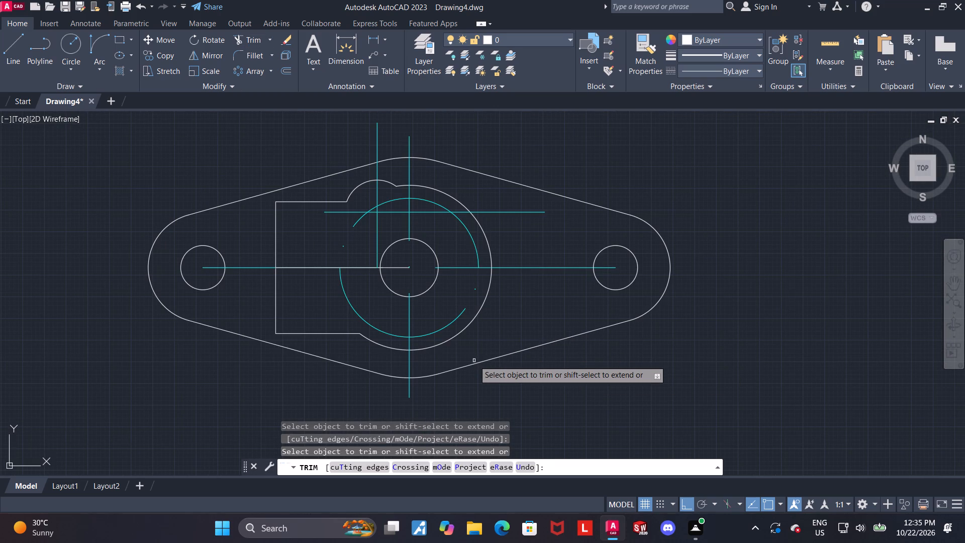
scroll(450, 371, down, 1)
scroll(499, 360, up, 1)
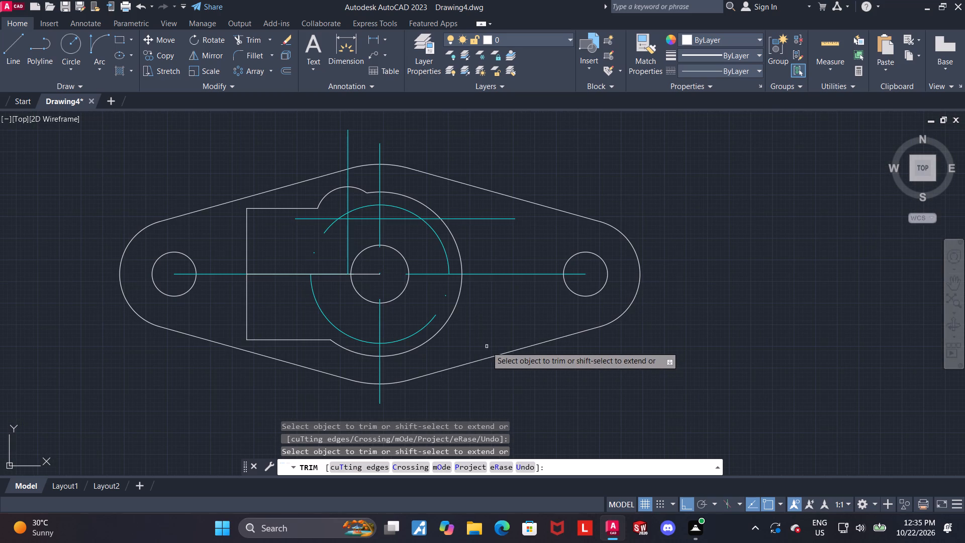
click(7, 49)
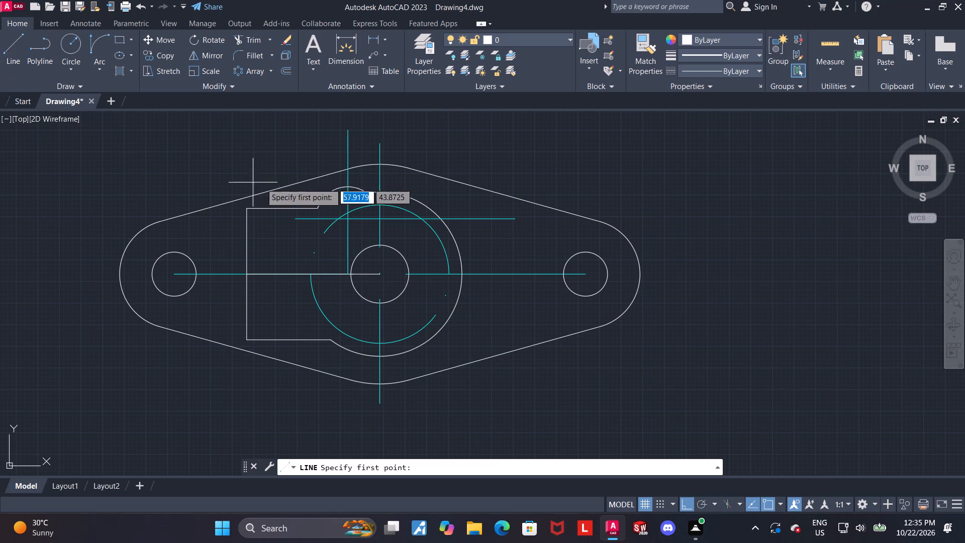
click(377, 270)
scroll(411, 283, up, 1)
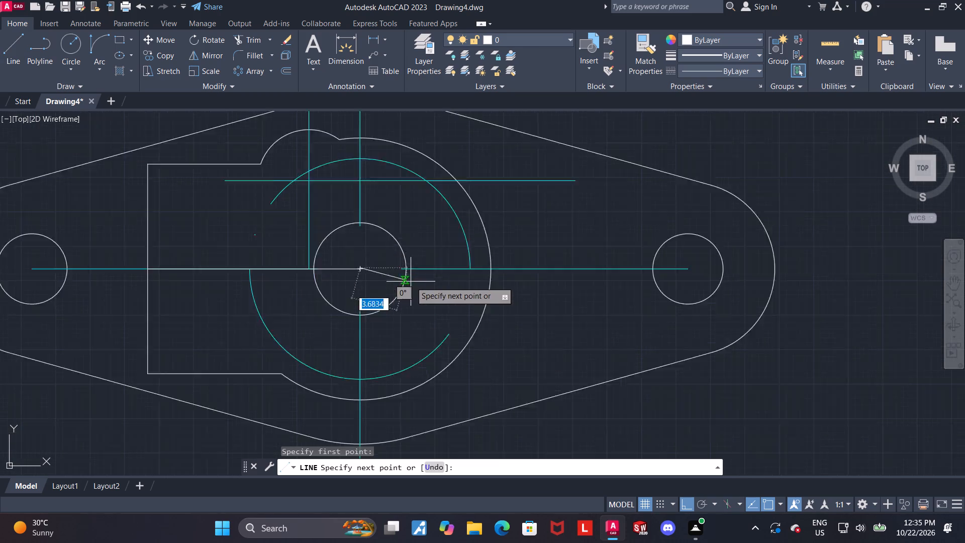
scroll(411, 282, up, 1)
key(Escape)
Draw a line 3.7 rightward from the central hole's centre, continuing vertically downward past the flange's lower outline.
click(6, 43)
scroll(351, 242, up, 1)
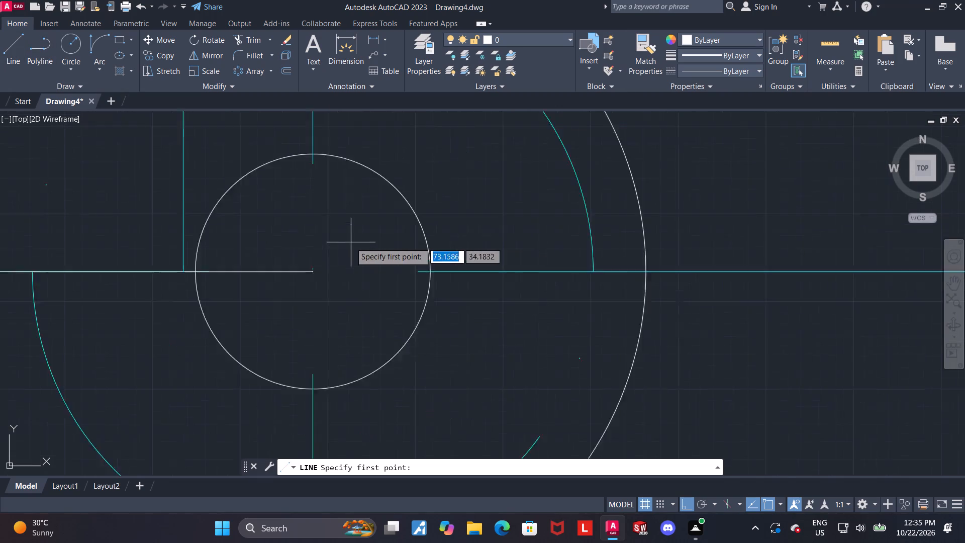
scroll(350, 242, up, 1)
scroll(271, 284, up, 1)
click(302, 289)
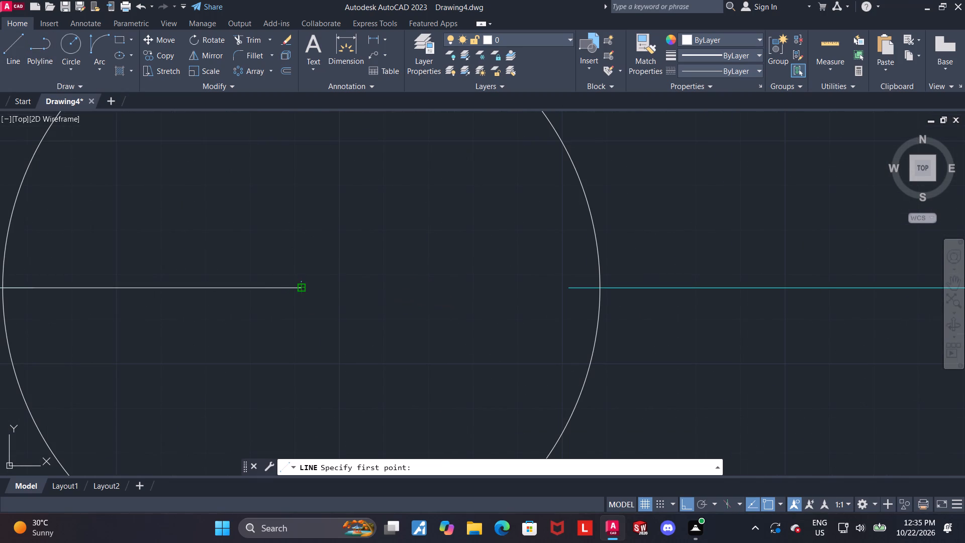
scroll(394, 299, down, 2)
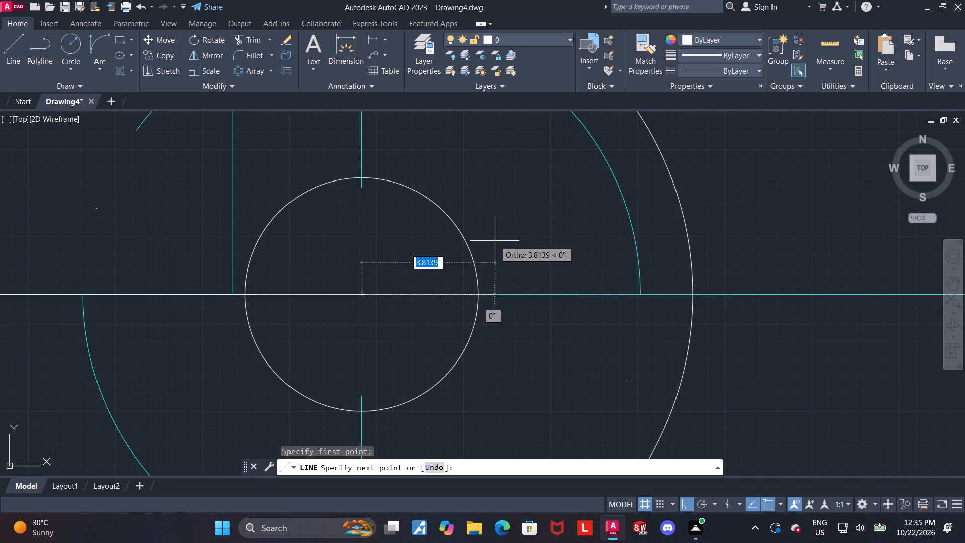
text(3.7)
key(Return)
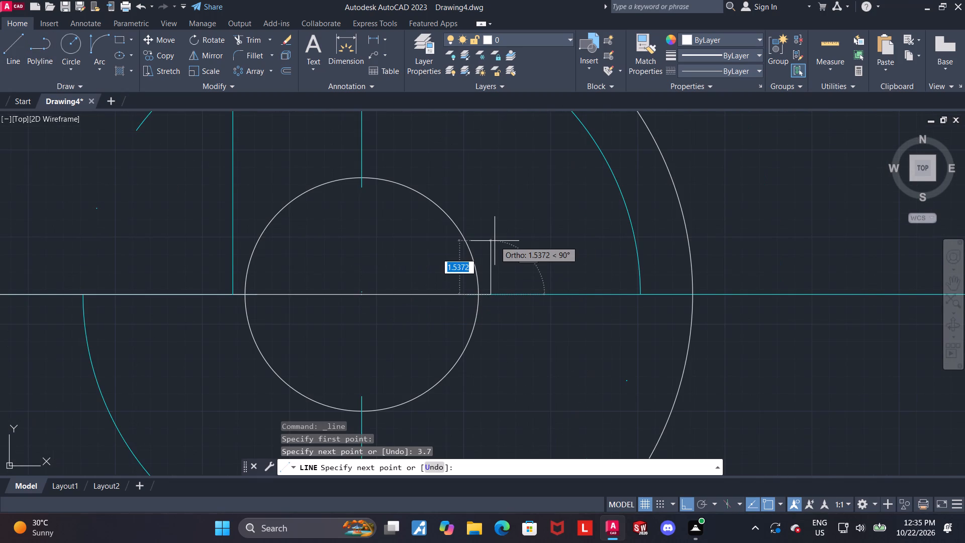
scroll(527, 301, down, 4)
scroll(530, 369, up, 2)
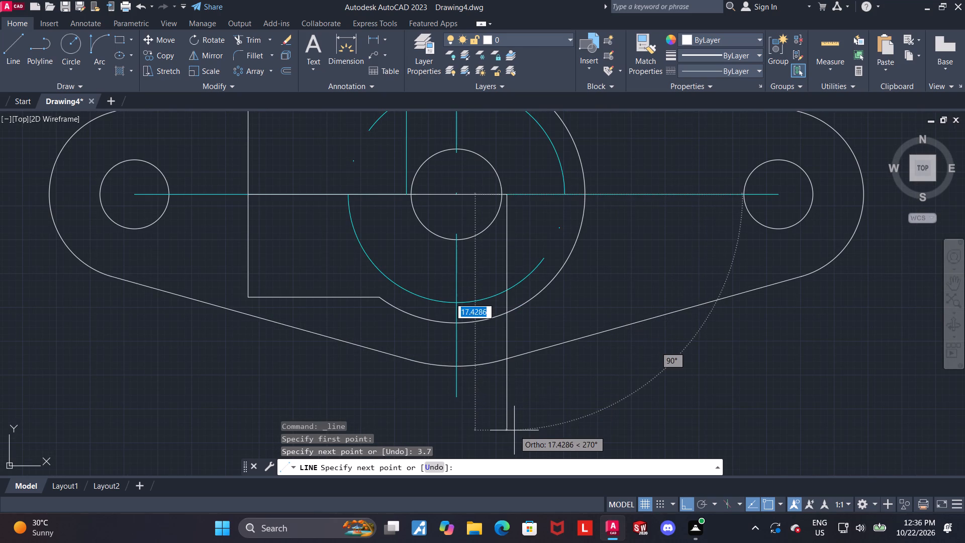
click(511, 407)
key(Escape)
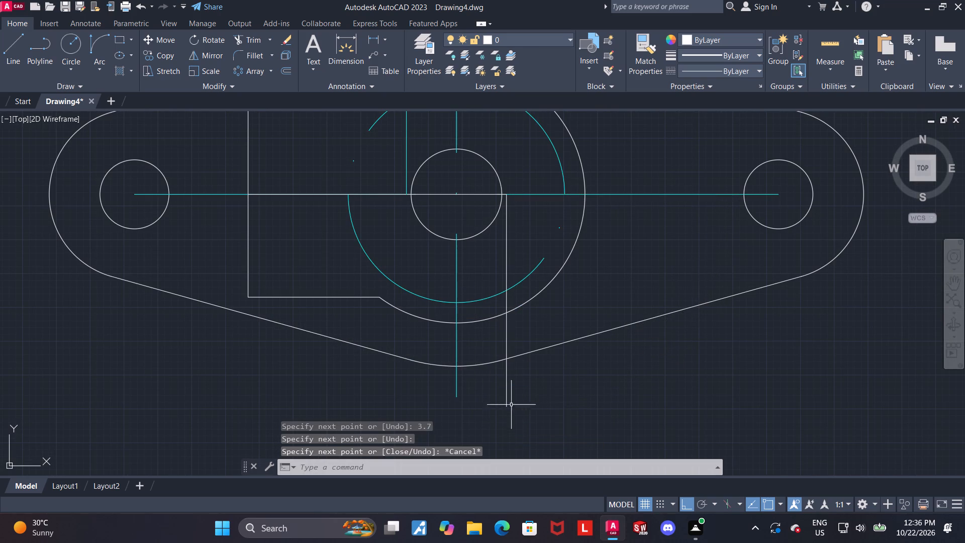
Delete the 3.7 horizontal construction segment inside the central hole.
click(485, 196)
key(Delete)
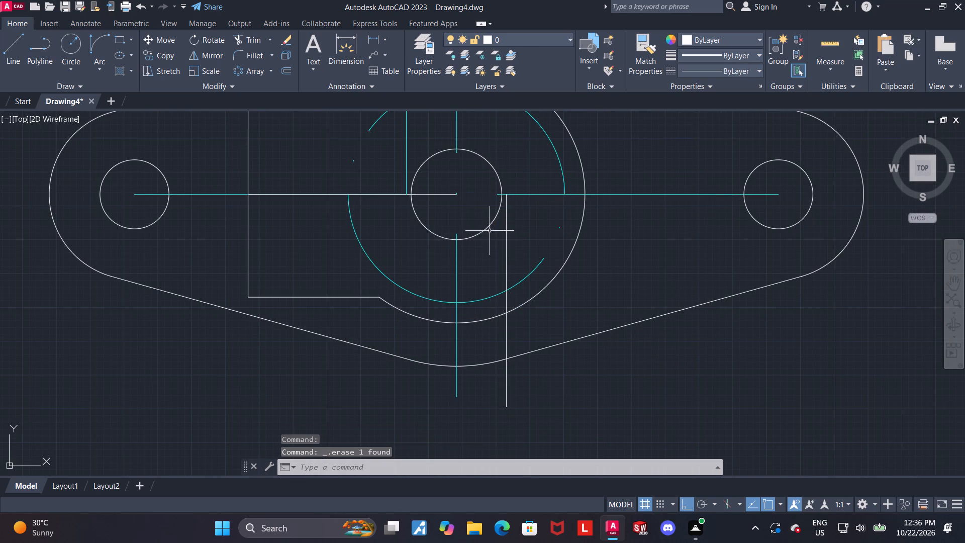
Give the white vertical line below the horizontal centreline the ACAD_ISO04W100 linetype and the colour Cyan.
click(506, 322)
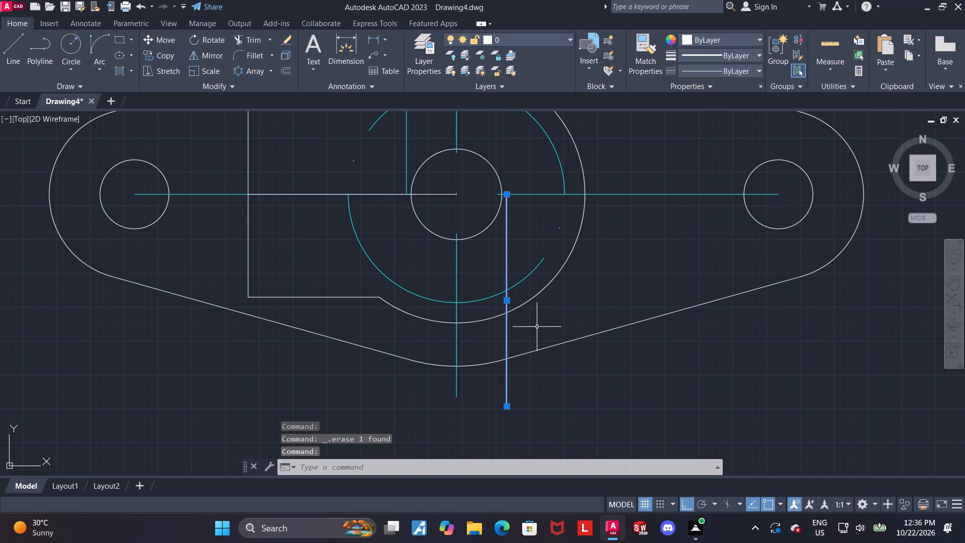
click(714, 67)
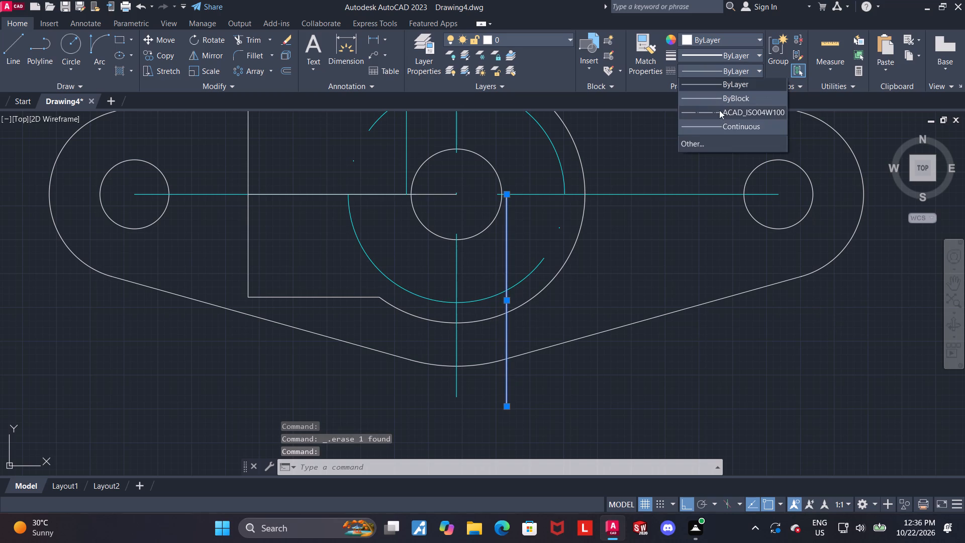
click(722, 115)
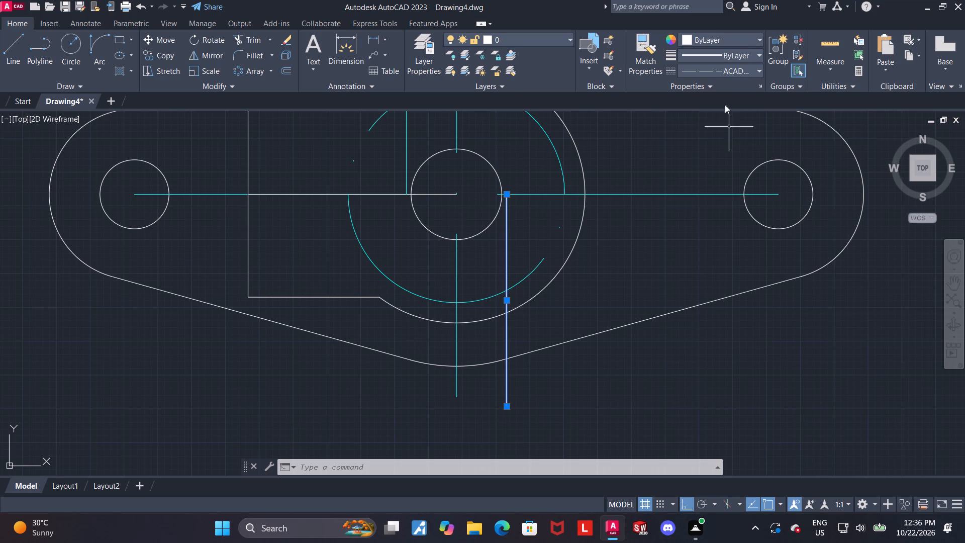
click(726, 40)
click(726, 160)
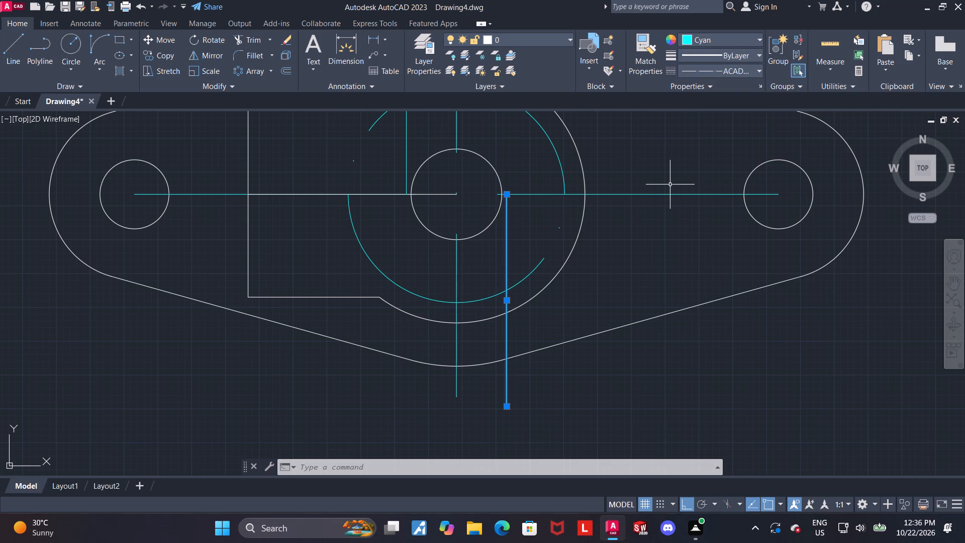
scroll(639, 236, down, 2)
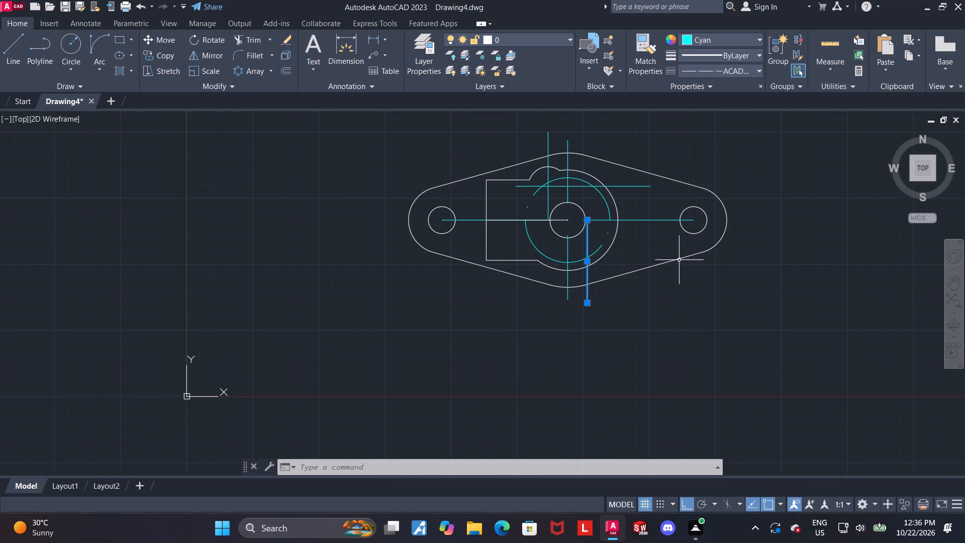
scroll(638, 268, up, 1)
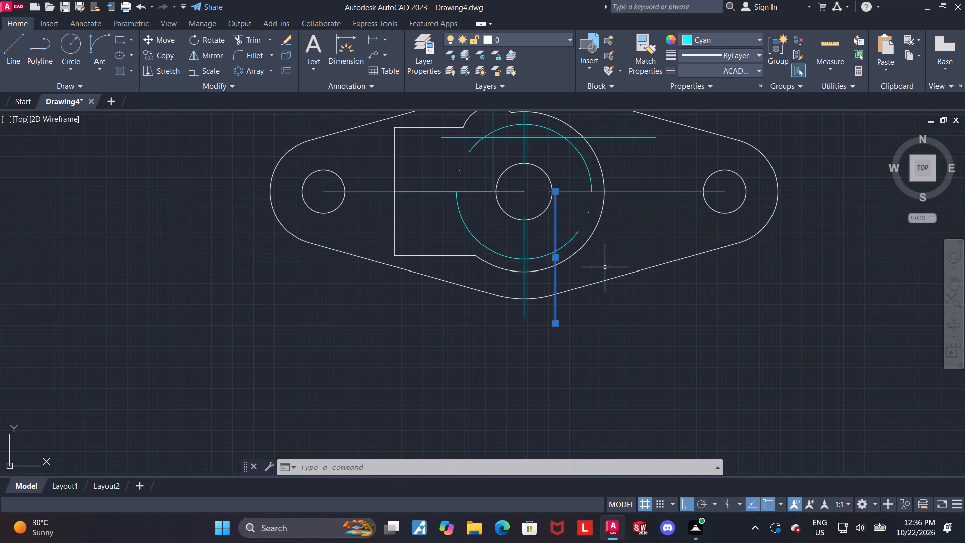
key(Escape)
Delete the white horizontal construction line running from the left extension's edge to the central hole's centre.
scroll(647, 303, down, 1)
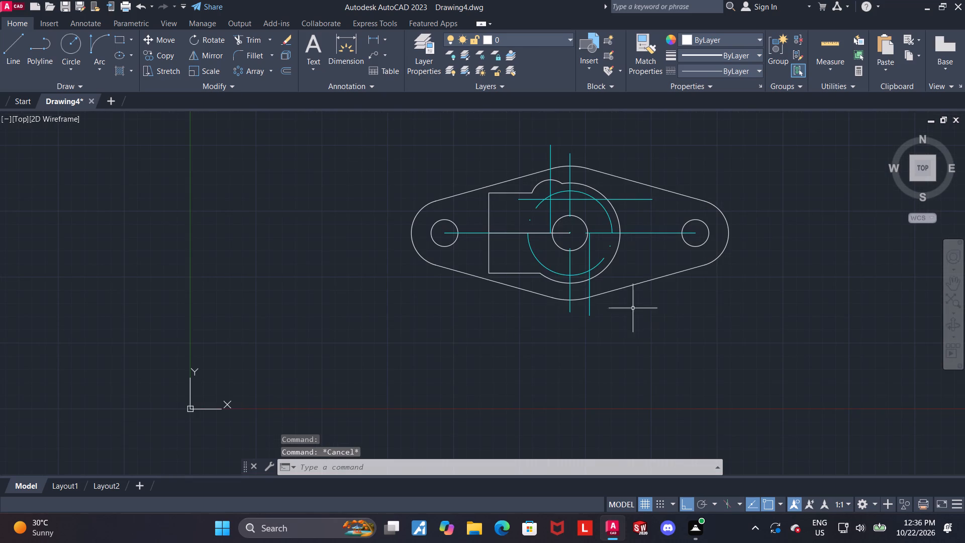
scroll(593, 285, up, 2)
scroll(629, 274, down, 2)
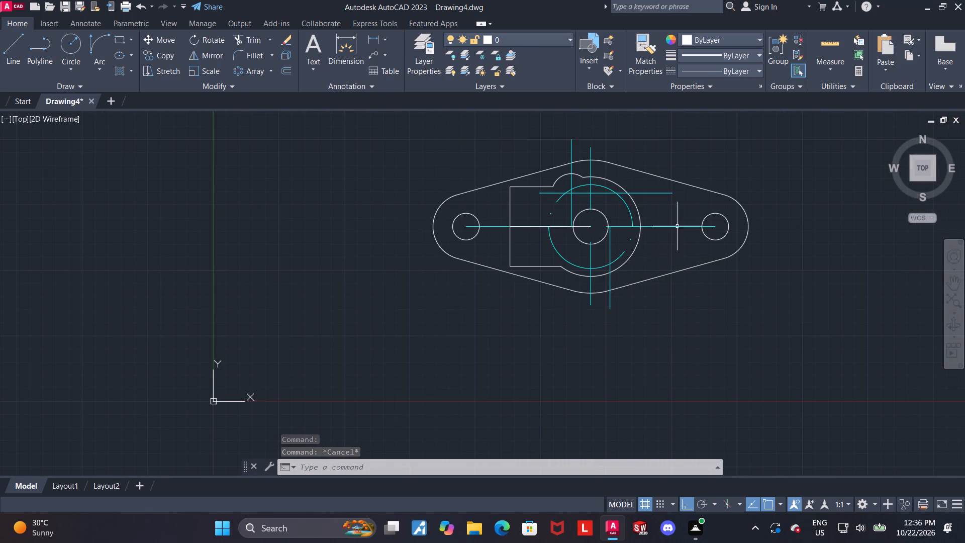
scroll(694, 192, up, 1)
scroll(620, 213, up, 1)
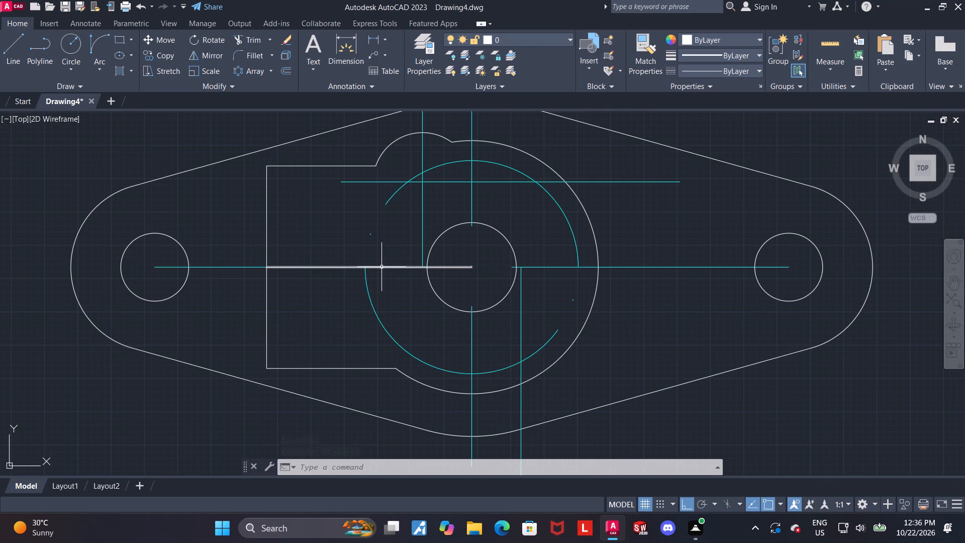
click(381, 267)
key(Delete)
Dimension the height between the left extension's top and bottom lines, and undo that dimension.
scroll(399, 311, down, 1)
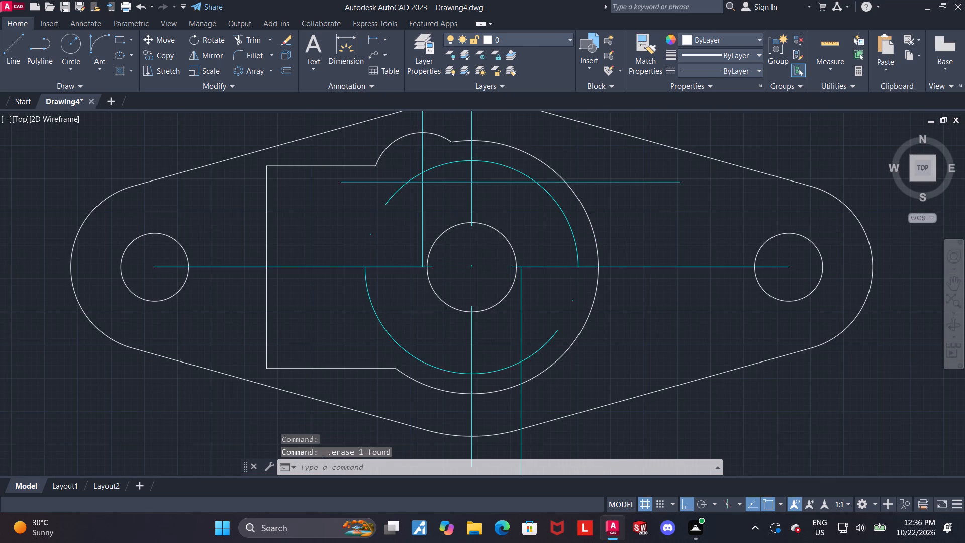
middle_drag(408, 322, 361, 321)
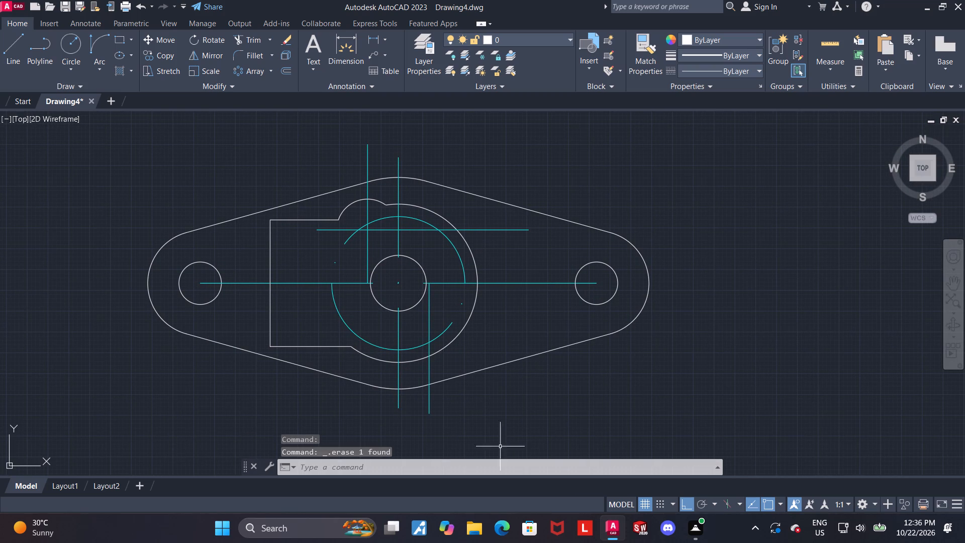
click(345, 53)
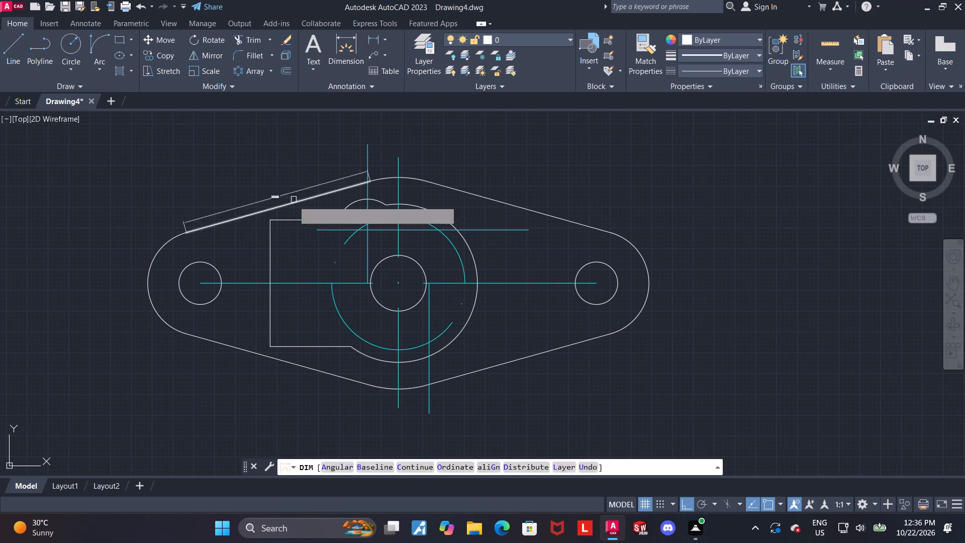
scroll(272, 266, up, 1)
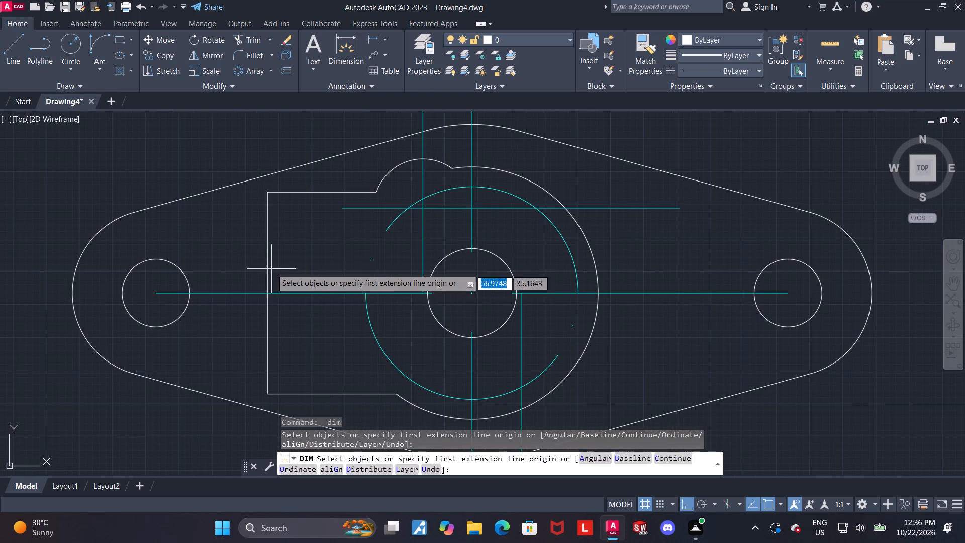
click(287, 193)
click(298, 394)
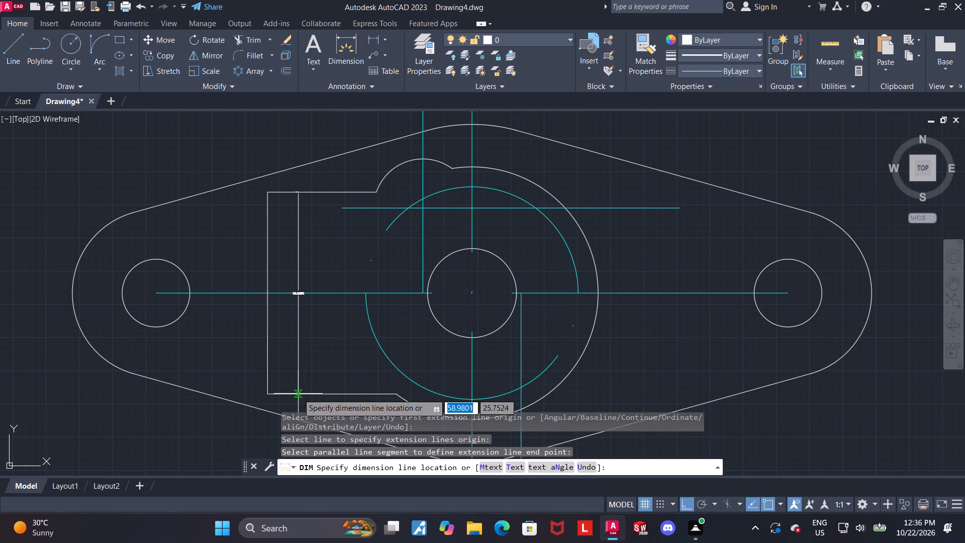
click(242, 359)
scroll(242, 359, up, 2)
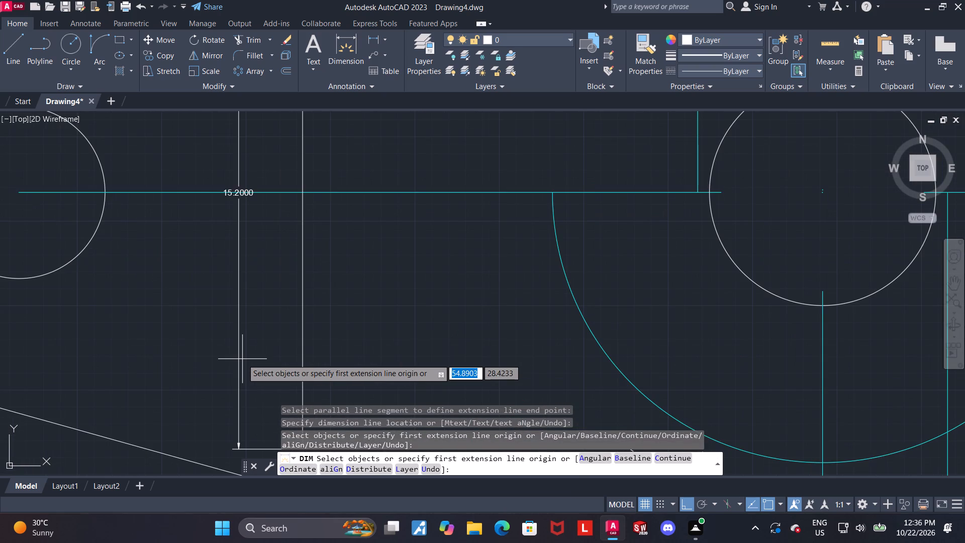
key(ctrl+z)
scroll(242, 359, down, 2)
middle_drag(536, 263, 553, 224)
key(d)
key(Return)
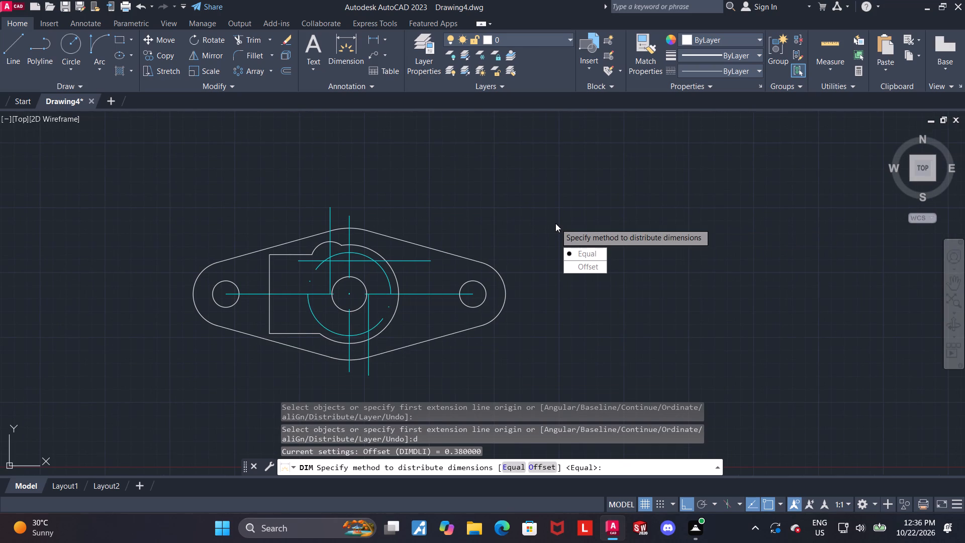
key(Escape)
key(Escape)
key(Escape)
Modify the Standard dimension style's primary units to a linear precision of 0.0.
key(d)
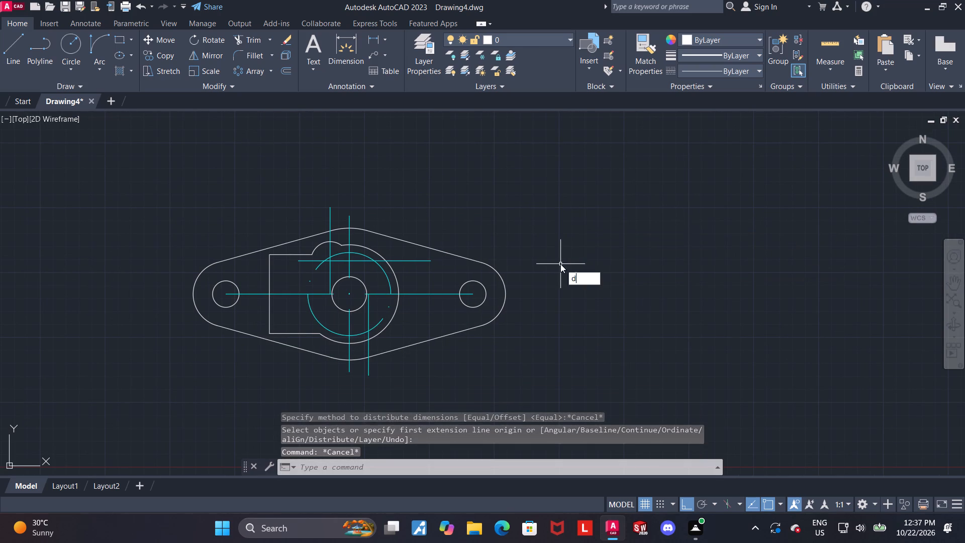
key(Return)
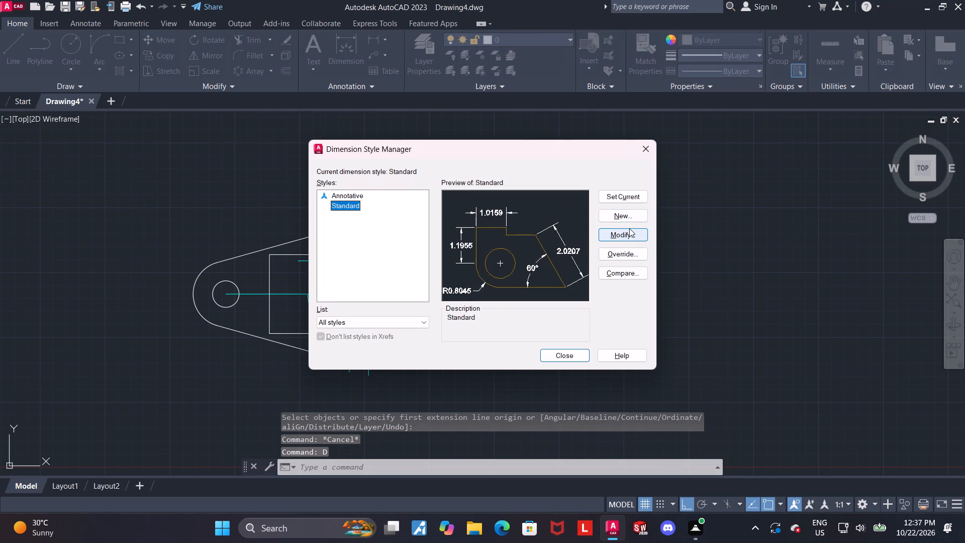
click(629, 228)
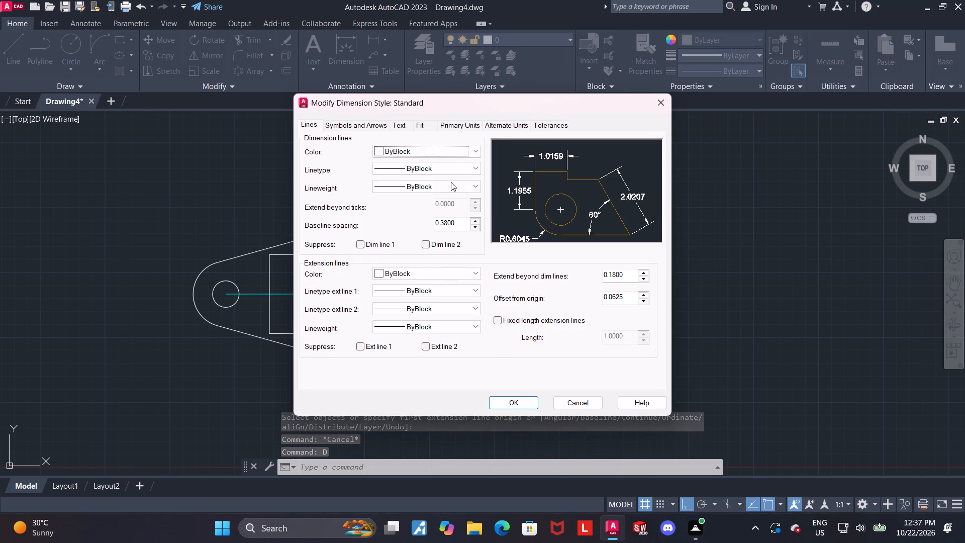
click(455, 126)
click(443, 168)
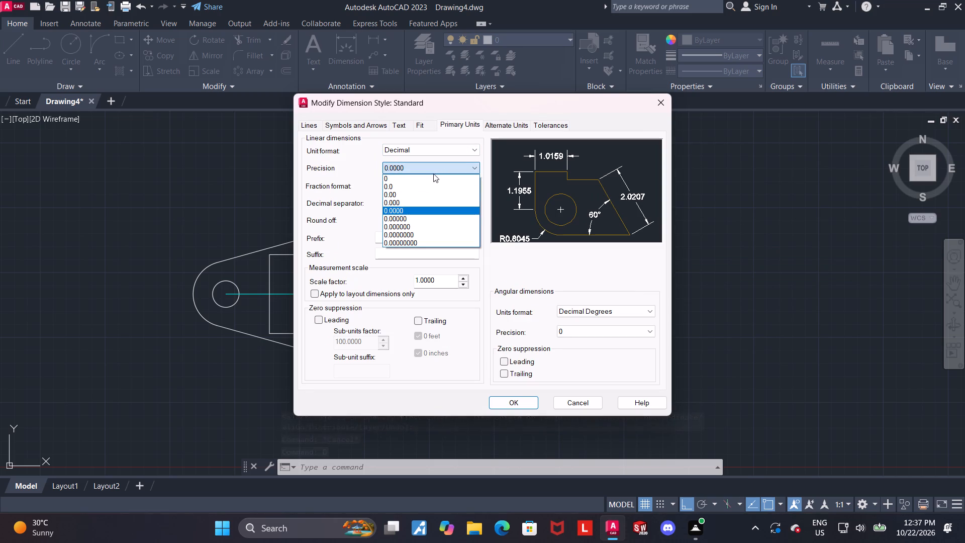
click(427, 186)
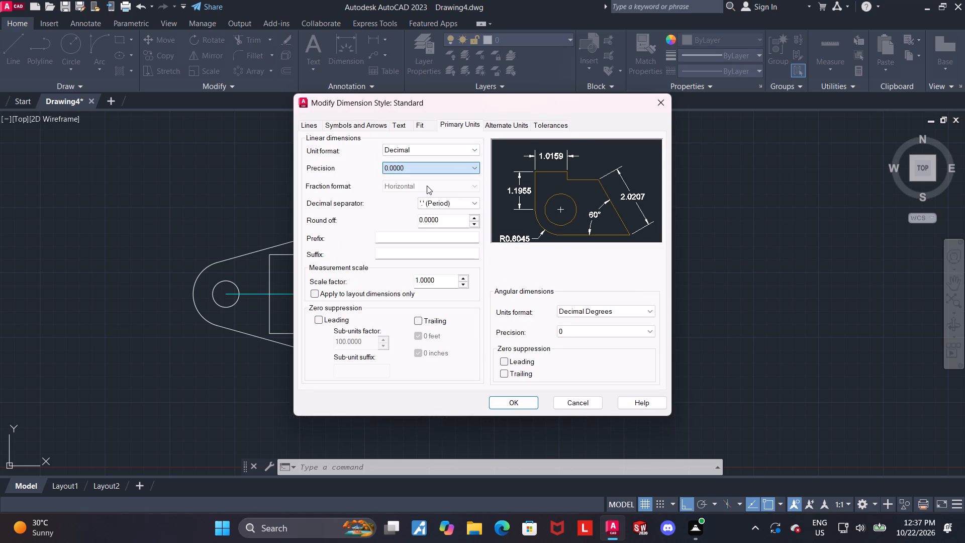
Set the Standard dimension style's text height to 3 and arrow size to 2, and save the changes.
click(394, 125)
drag(457, 213, 371, 212)
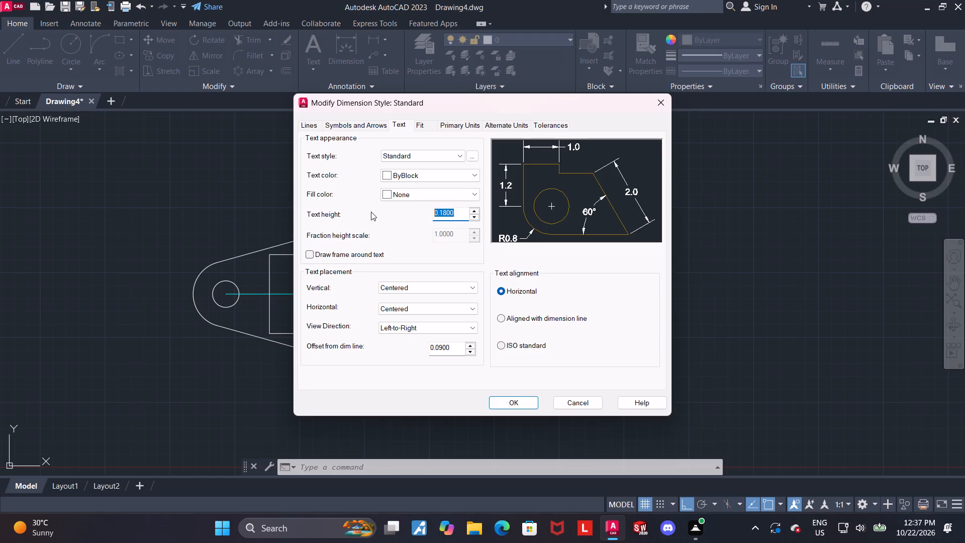
key(3)
key(Return)
click(342, 127)
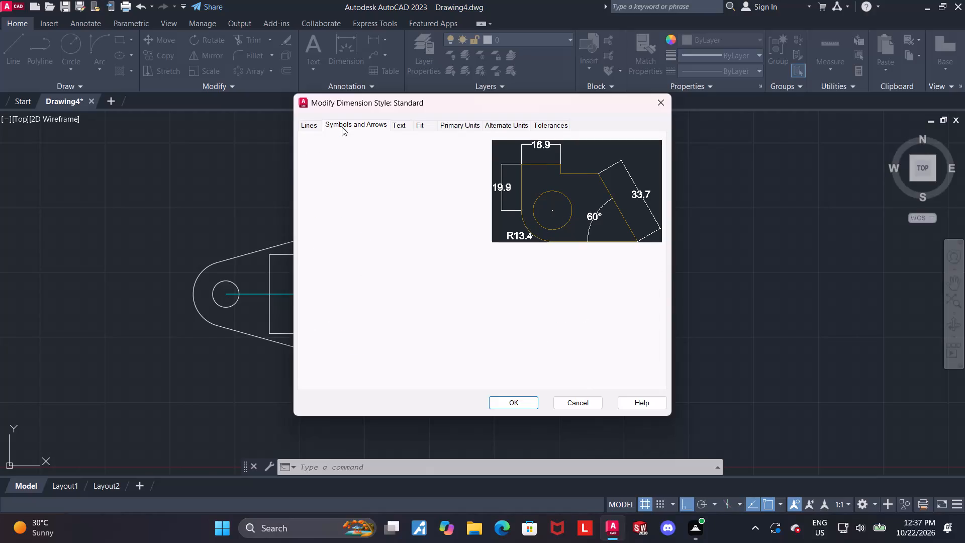
drag(340, 244, 340, 244)
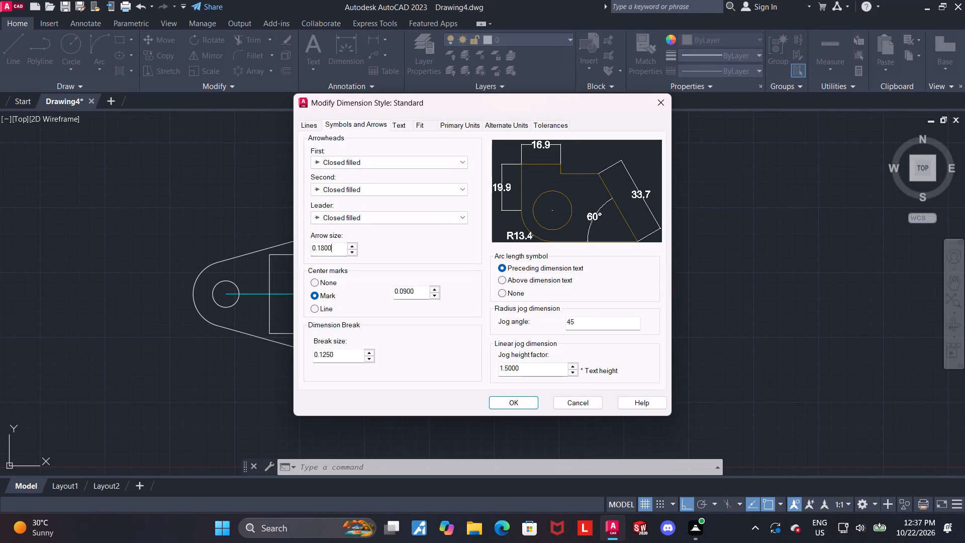
drag(340, 244, 253, 246)
key(2)
key(Return)
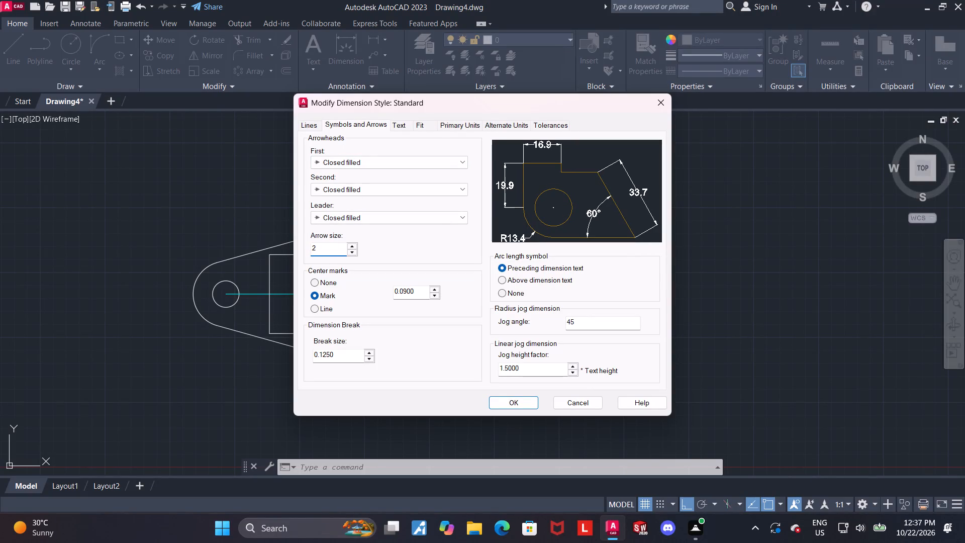
click(517, 397)
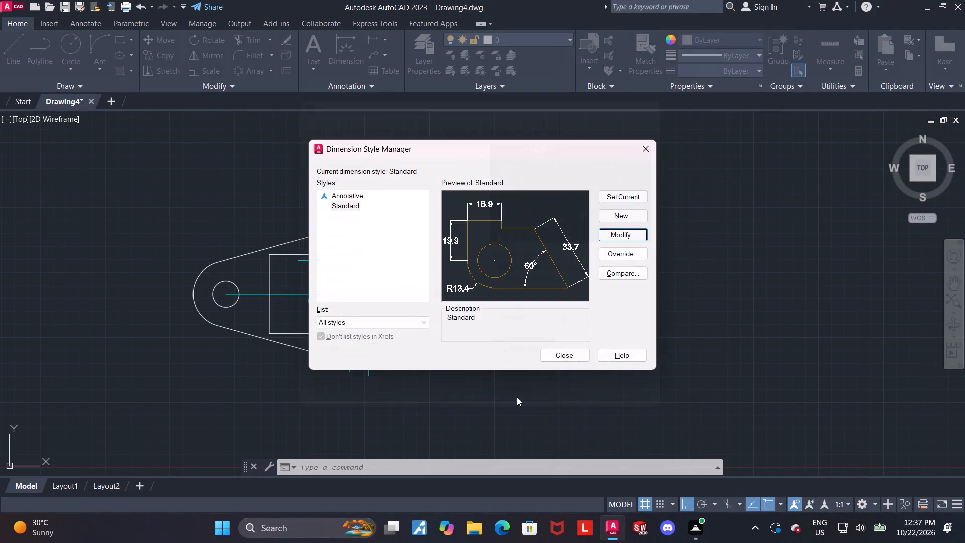
click(560, 357)
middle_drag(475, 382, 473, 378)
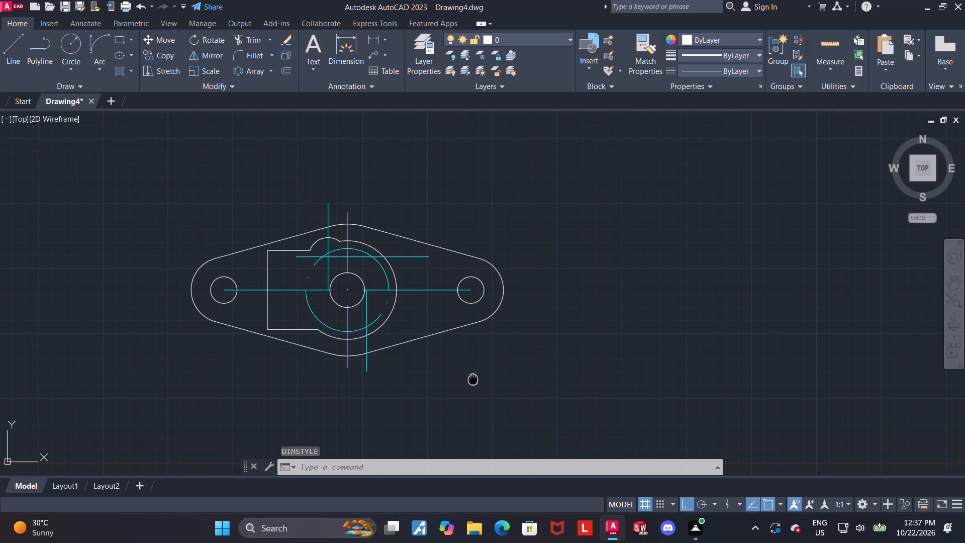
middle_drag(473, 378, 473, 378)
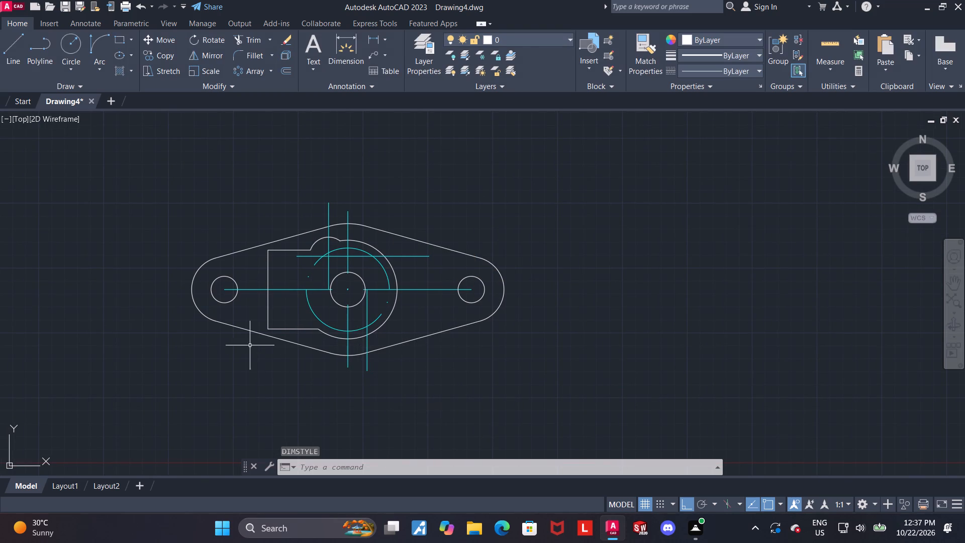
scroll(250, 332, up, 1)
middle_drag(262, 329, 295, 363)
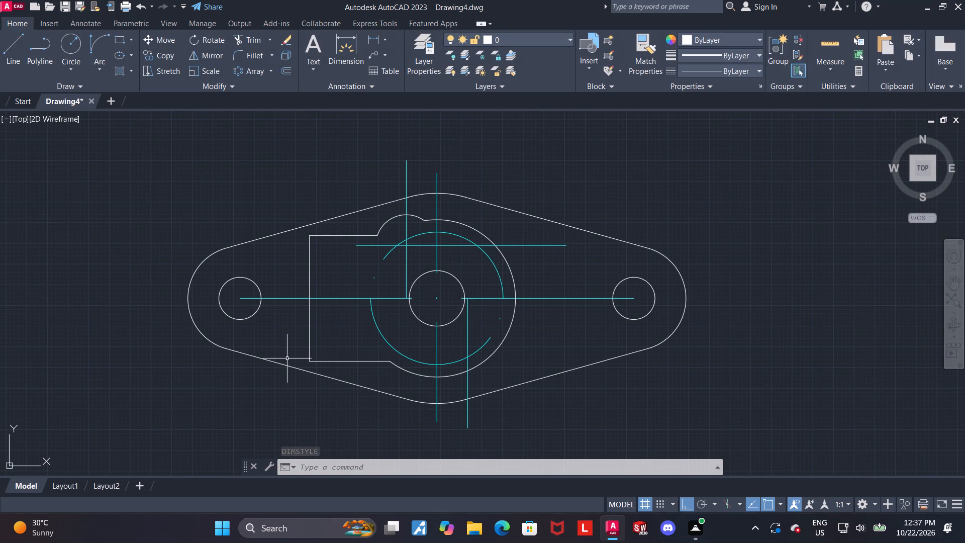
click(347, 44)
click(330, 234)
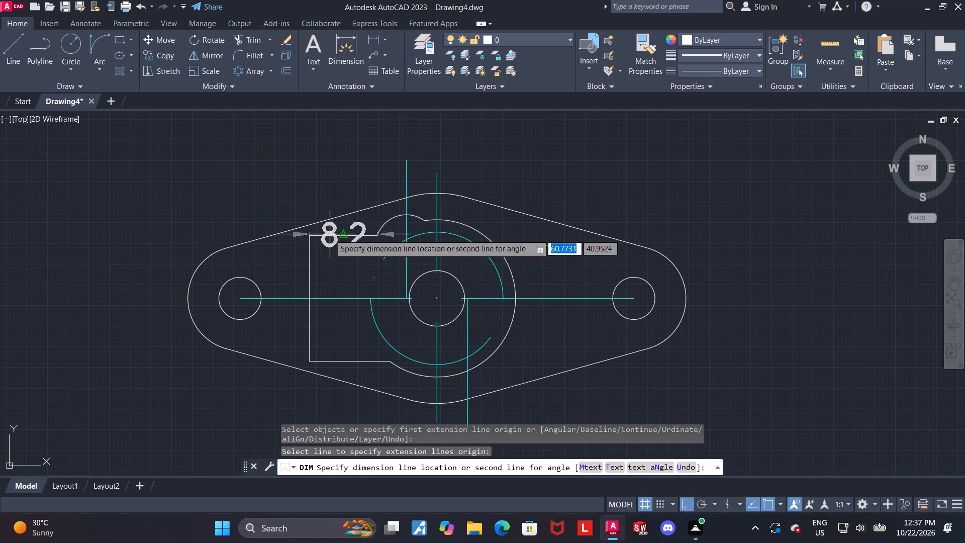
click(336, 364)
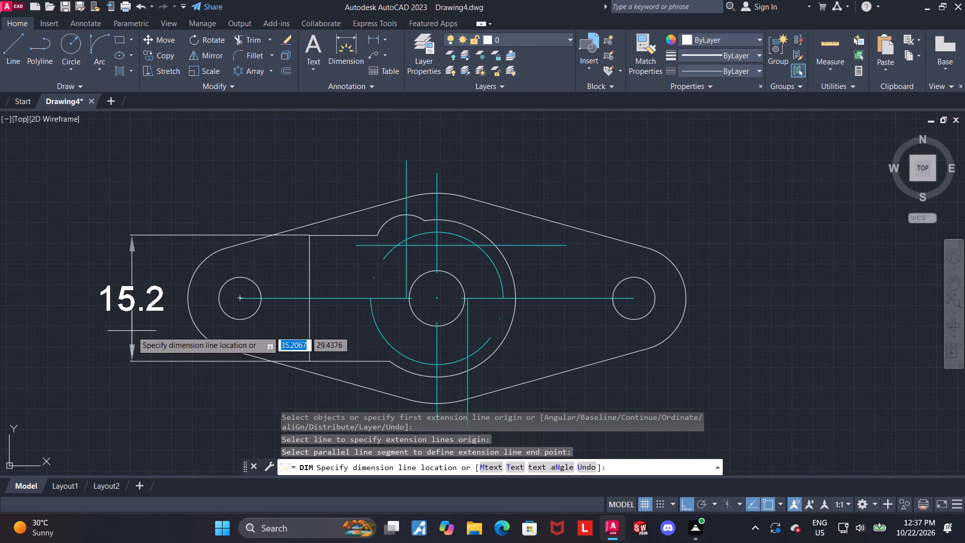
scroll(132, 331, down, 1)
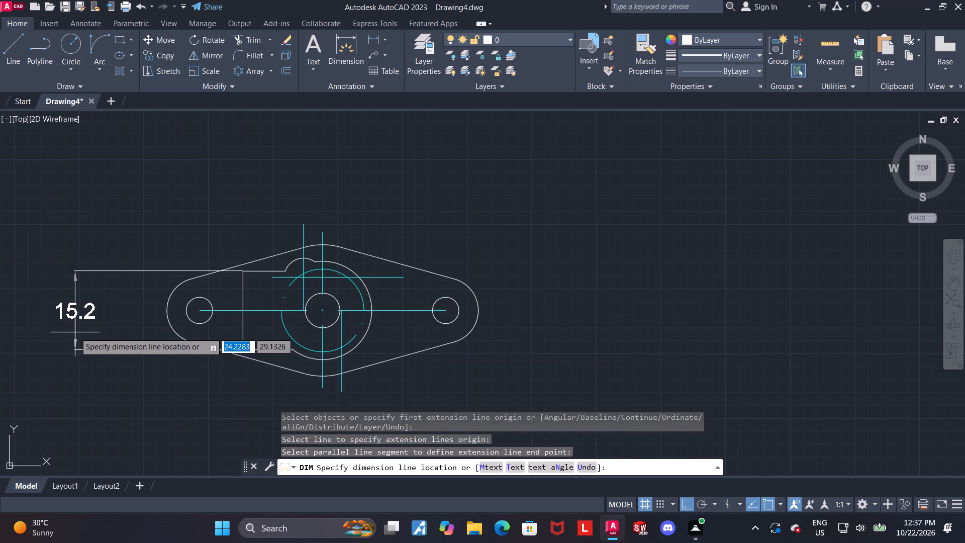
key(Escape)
Set the Standard dimension style's arrow size to 1 and text height to 2, and save the changes.
middle_drag(546, 330, 595, 298)
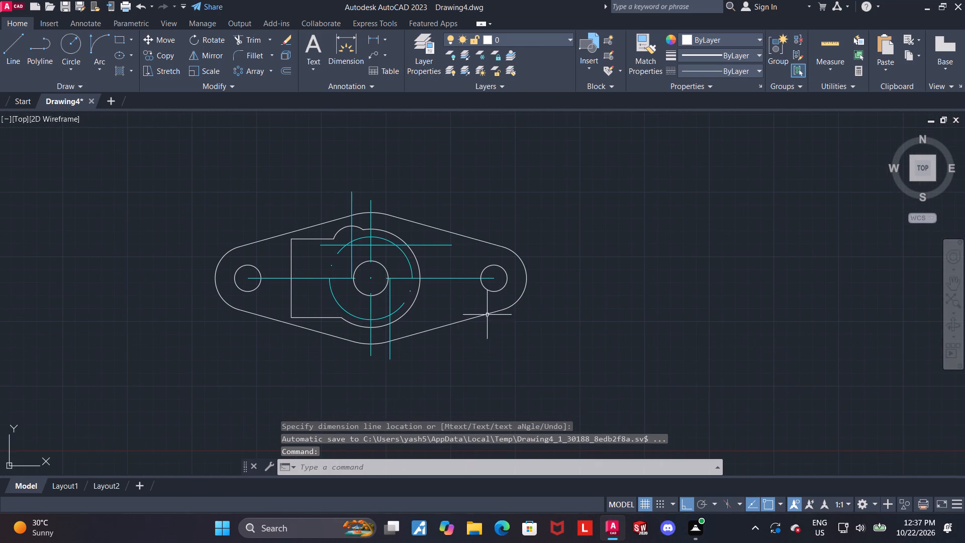
scroll(446, 316, up, 1)
middle_drag(535, 331, 530, 355)
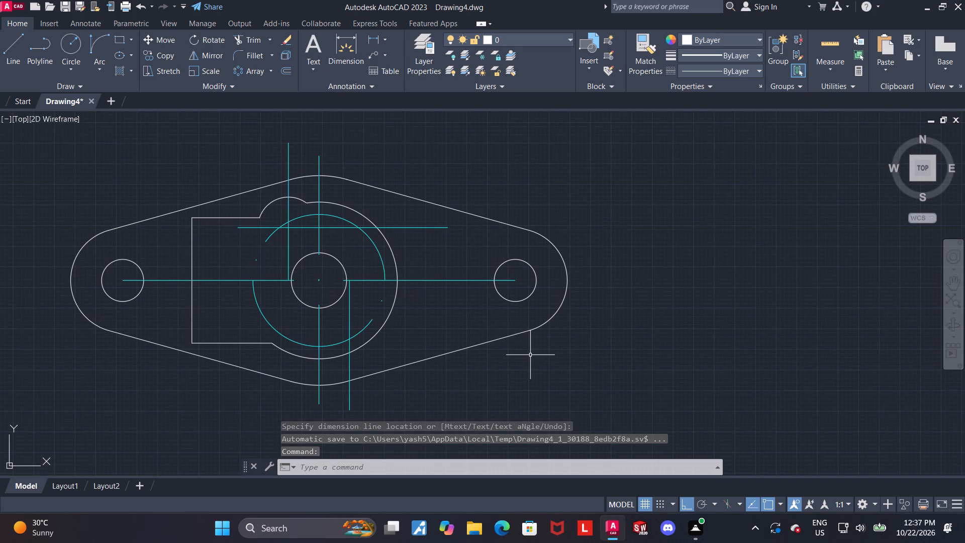
key(d)
key(Return)
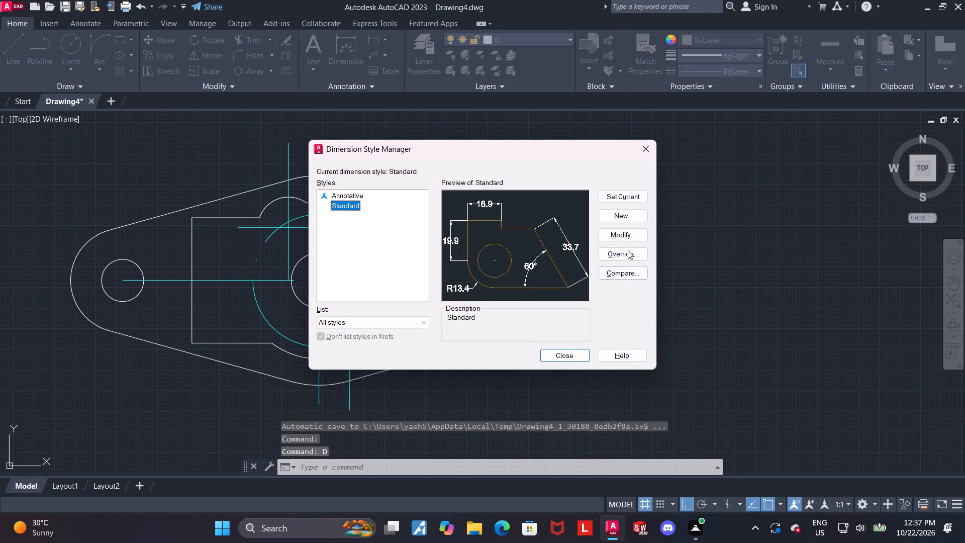
click(625, 237)
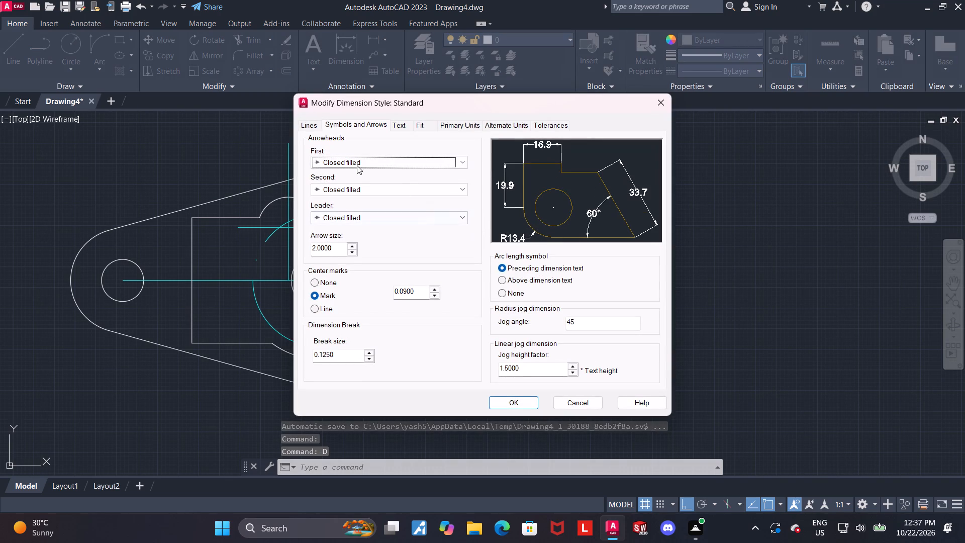
drag(340, 252, 305, 249)
key(1)
key(Return)
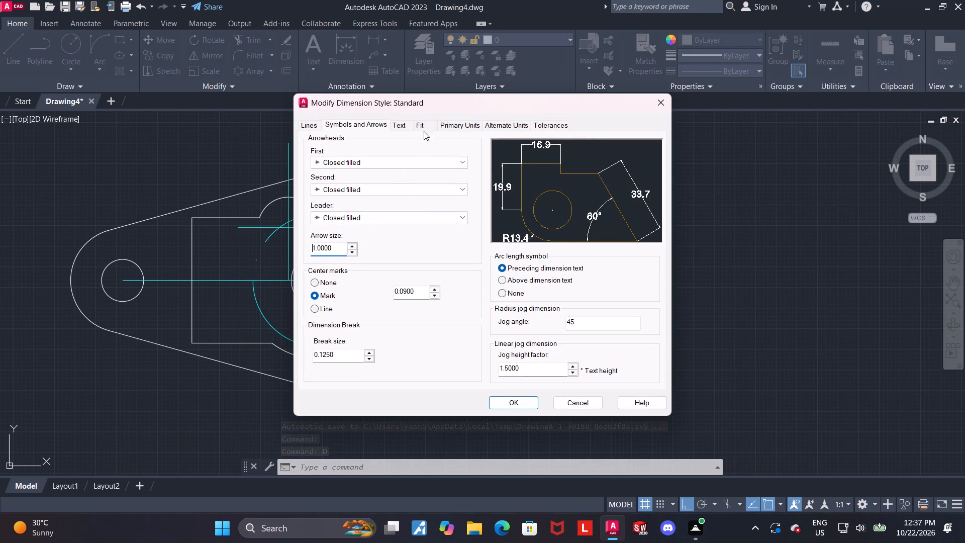
click(403, 122)
drag(463, 214, 373, 213)
key(2)
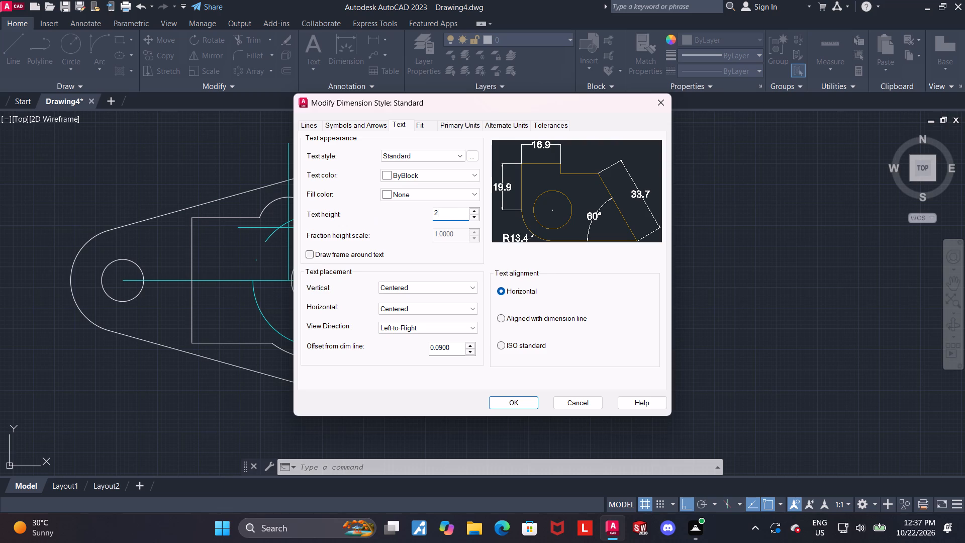
key(Return)
click(514, 410)
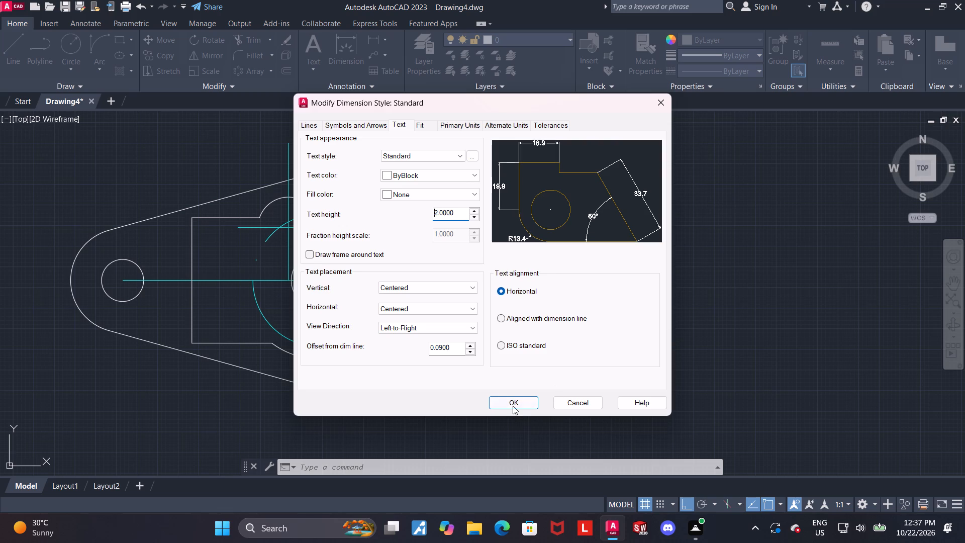
click(513, 406)
click(557, 355)
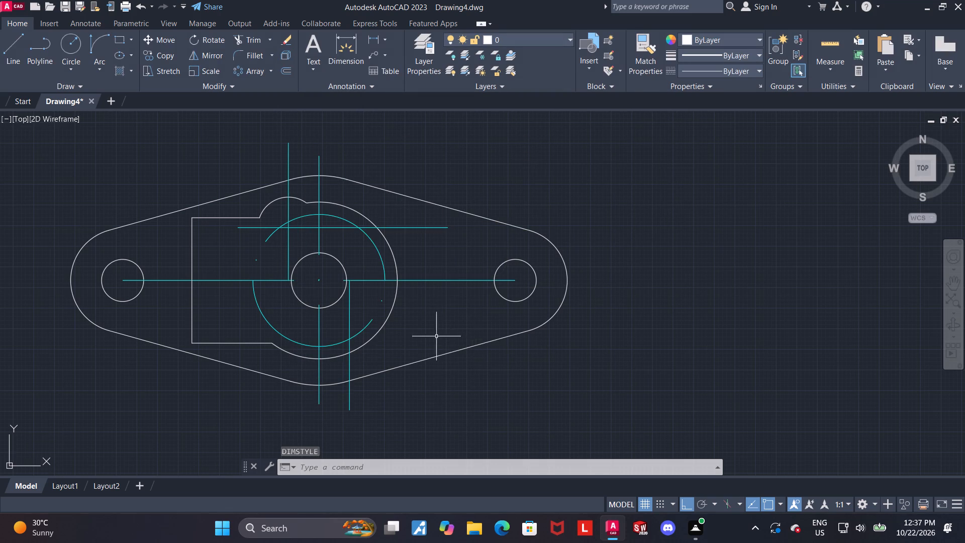
Draw a 6.4 line straight down from the central hole's centre, continued by a horizontal line to the right past the boss outline.
middle_drag(387, 309, 421, 317)
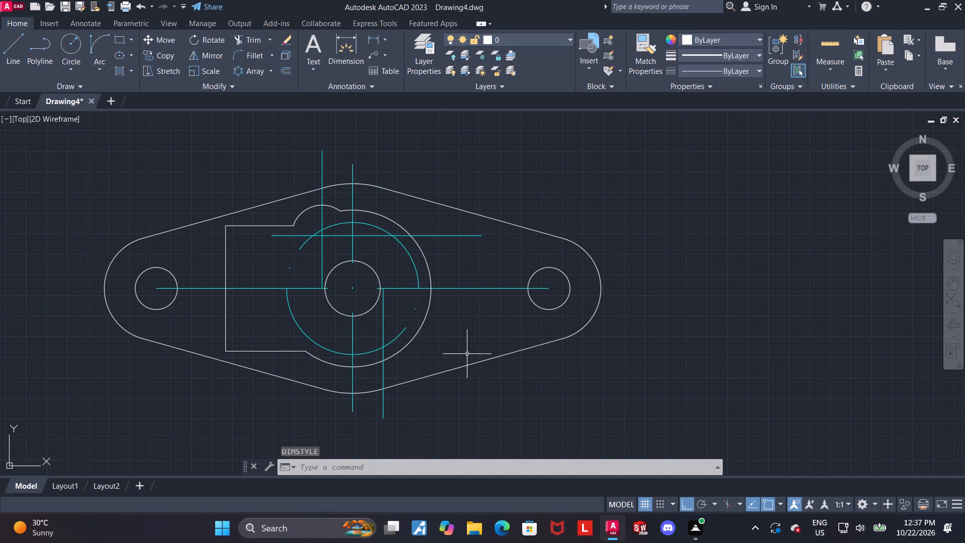
scroll(410, 337, up, 1)
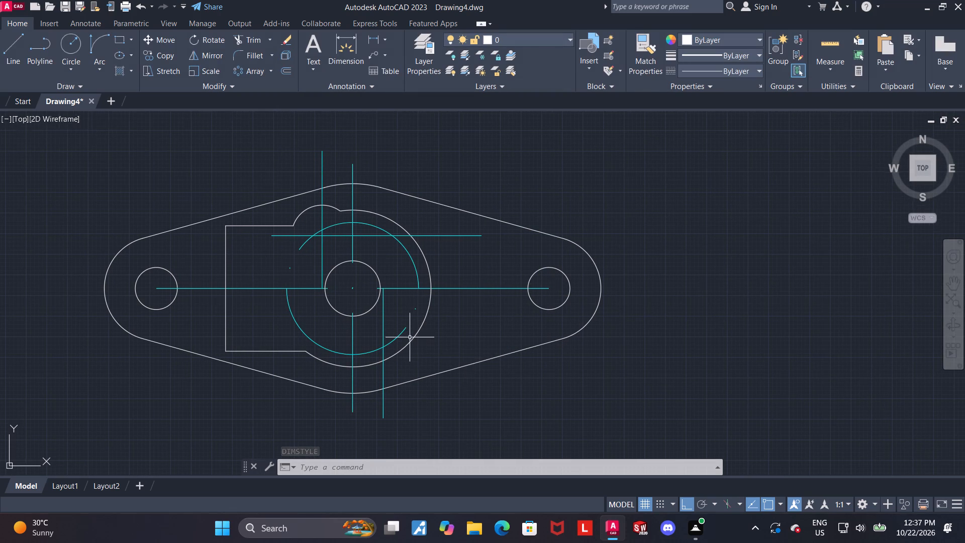
middle_drag(427, 352, 424, 325)
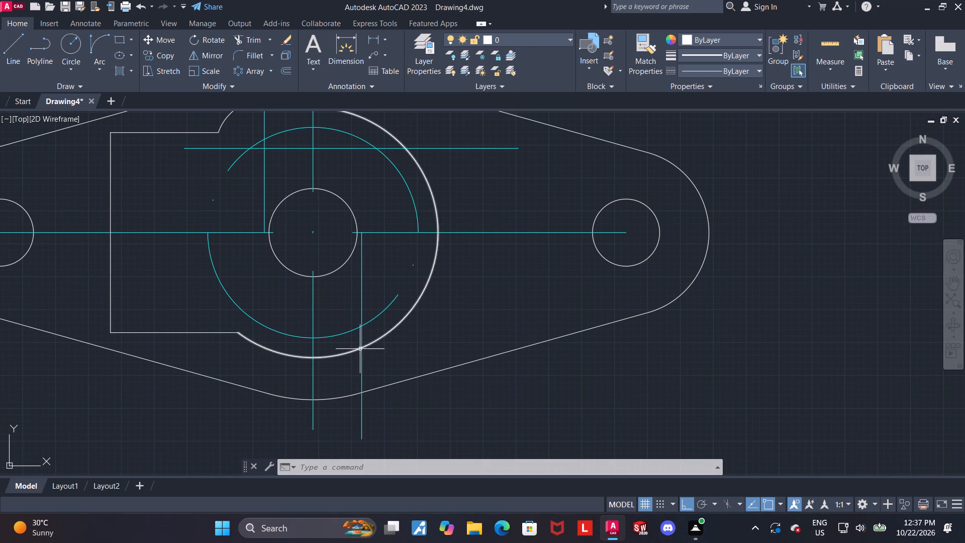
middle_drag(370, 349, 391, 351)
scroll(442, 341, down, 1)
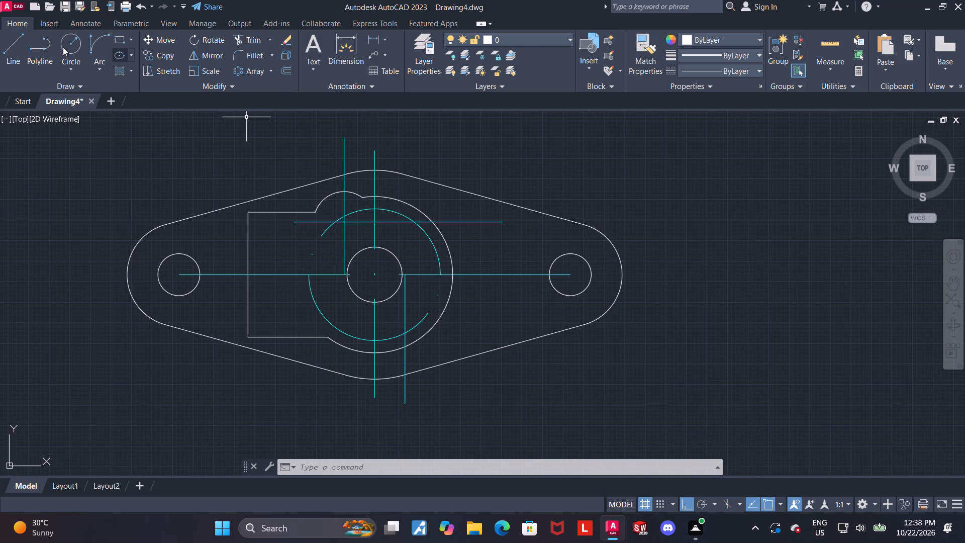
click(10, 44)
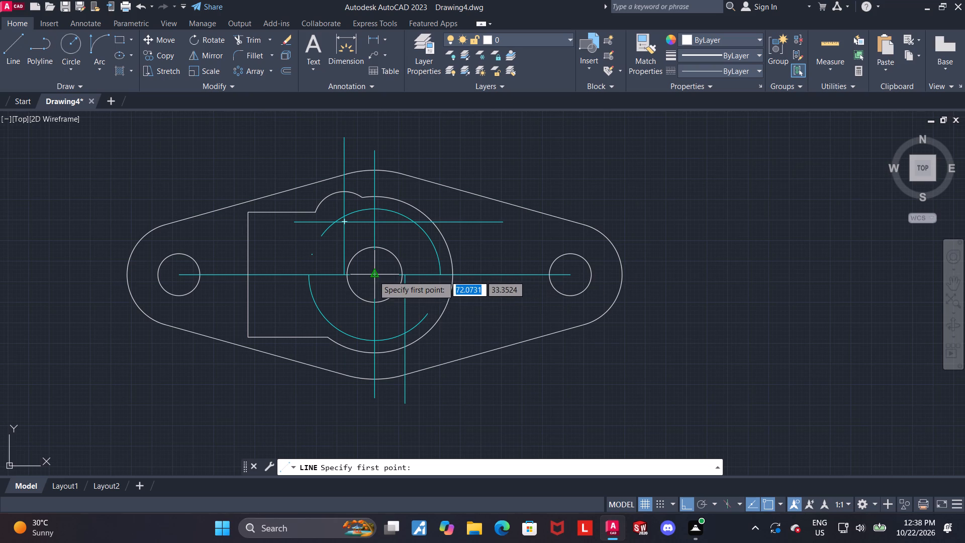
scroll(373, 277, up, 3)
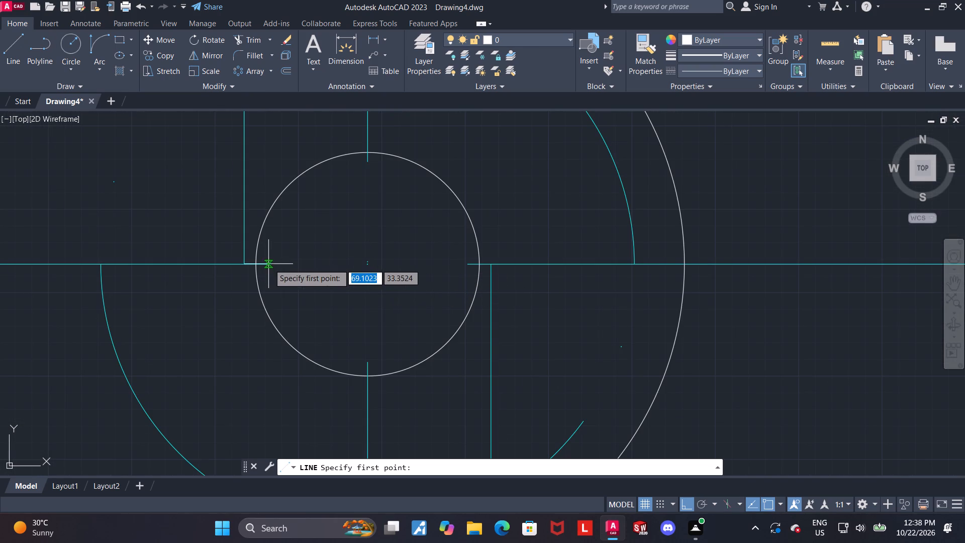
click(366, 265)
scroll(369, 278, down, 4)
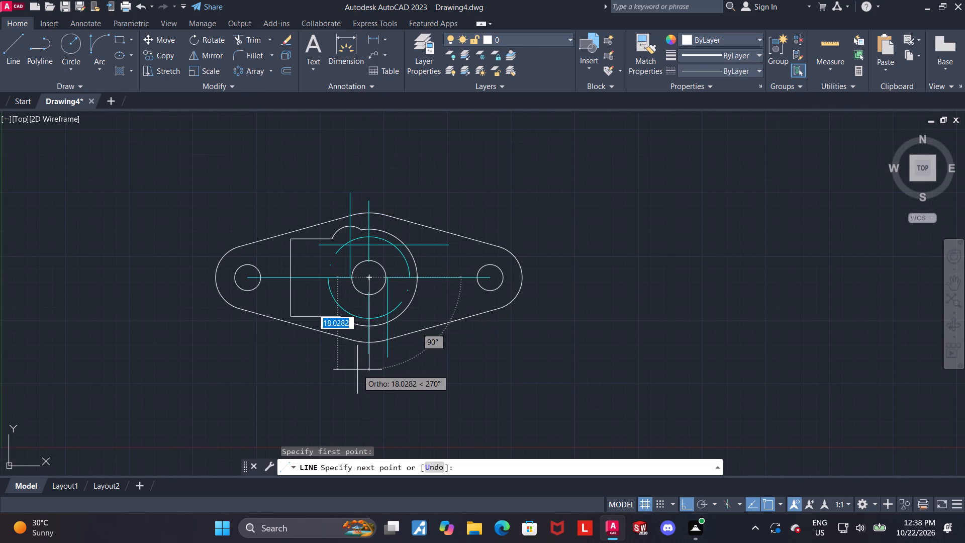
text(6.4)
key(Return)
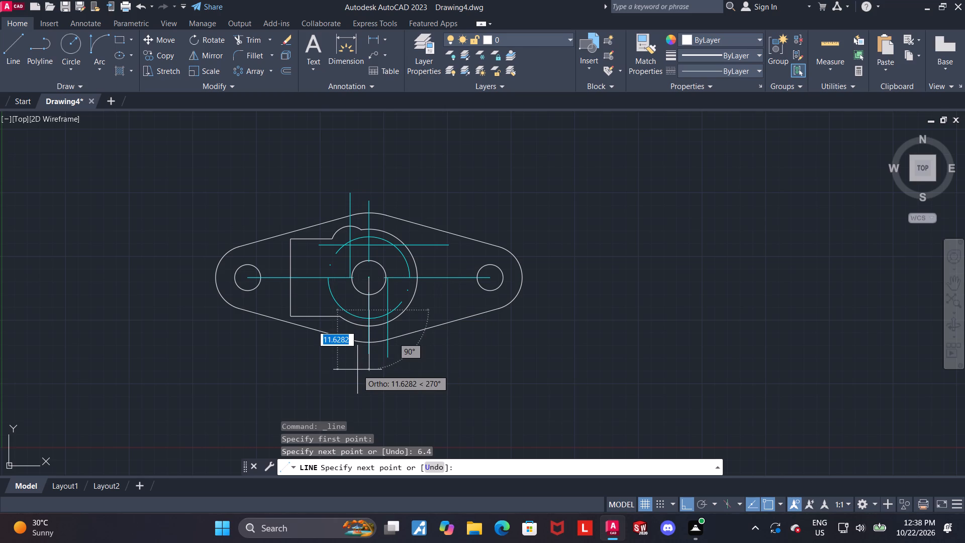
click(435, 289)
key(Escape)
Delete the white vertical 6.4 line below the central hole's centre, keeping the horizontal line.
scroll(380, 292, up, 1)
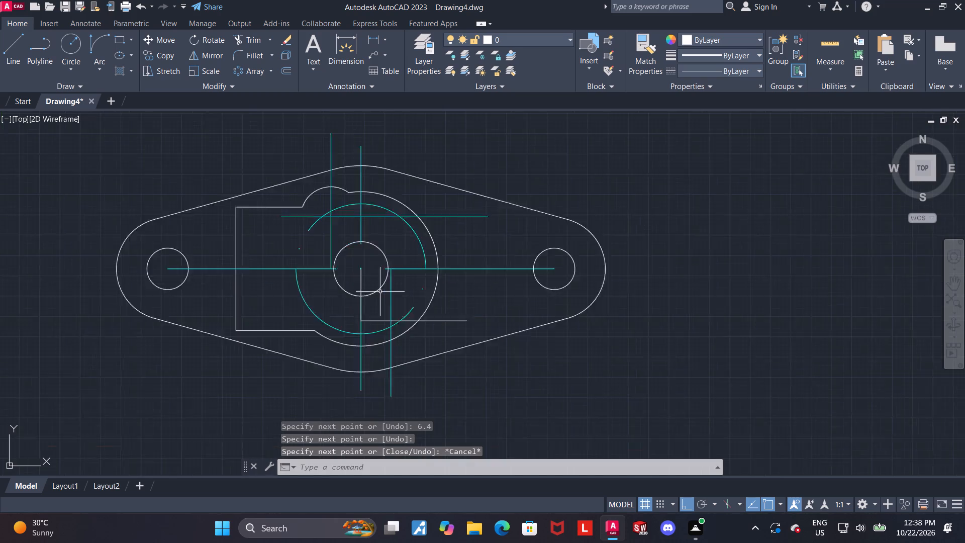
scroll(380, 292, up, 1)
click(348, 306)
key(Return)
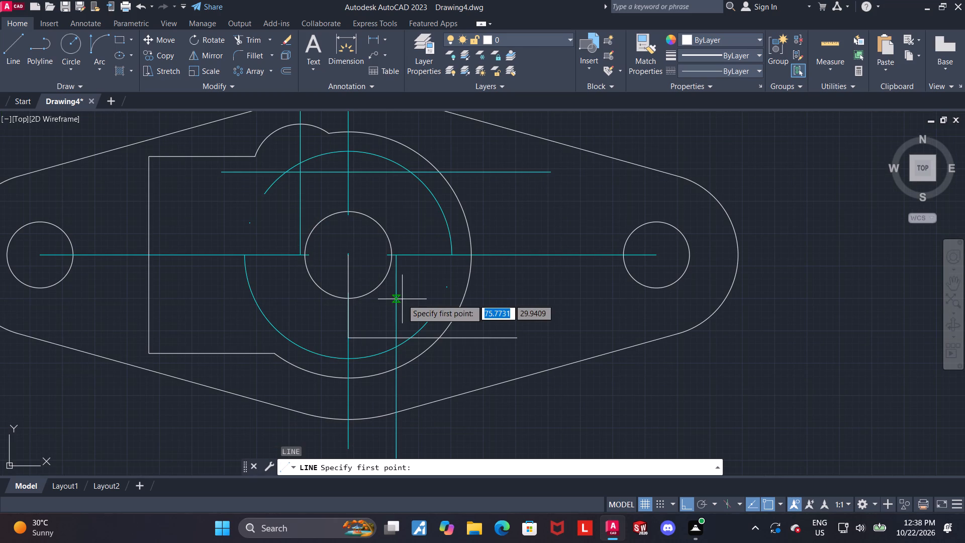
key(Escape)
click(348, 310)
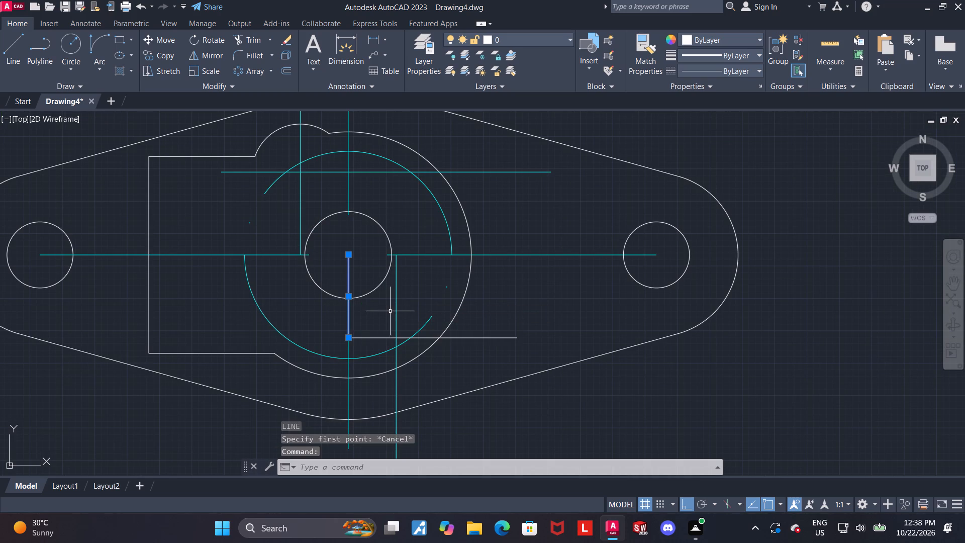
key(Delete)
Change the colour of the new horizontal line below the central hole to cyan.
scroll(410, 342, up, 2)
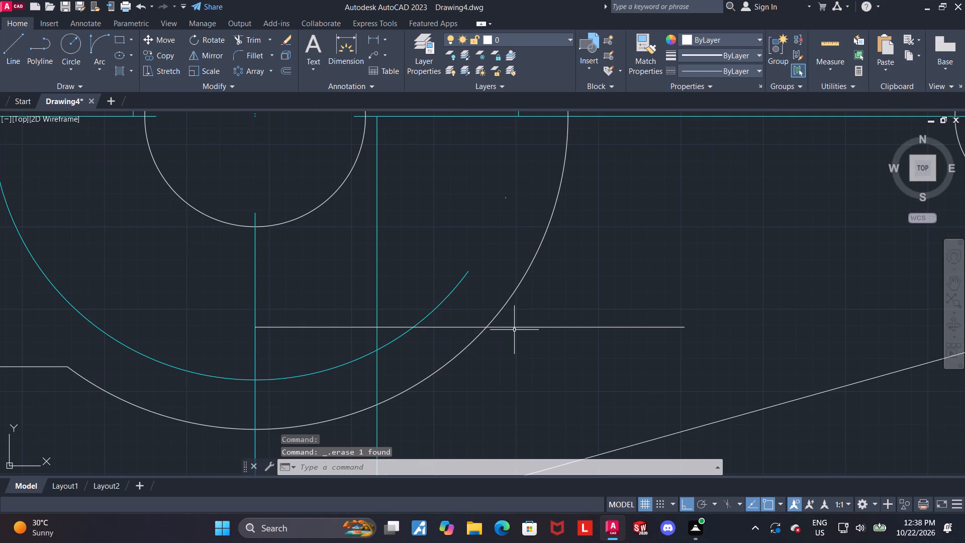
click(514, 327)
click(716, 75)
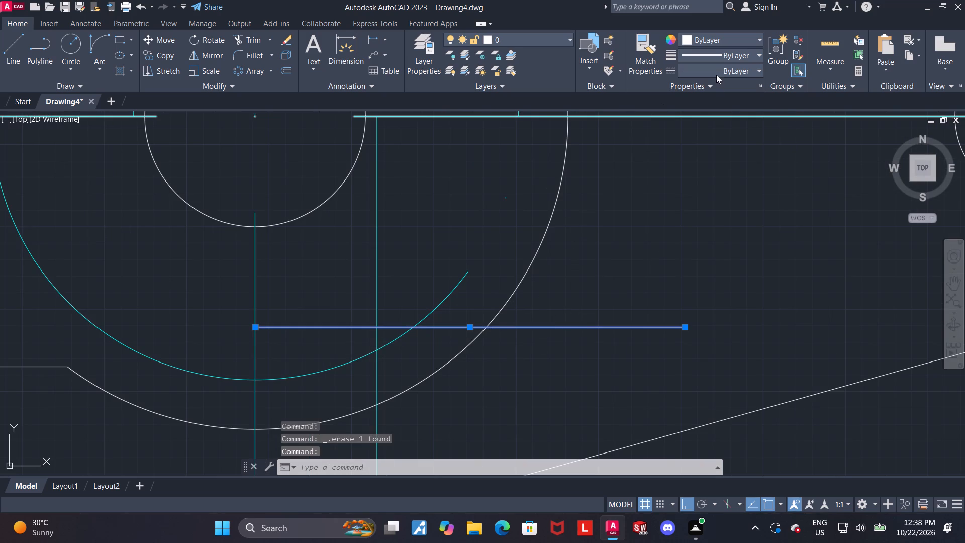
click(717, 114)
click(716, 38)
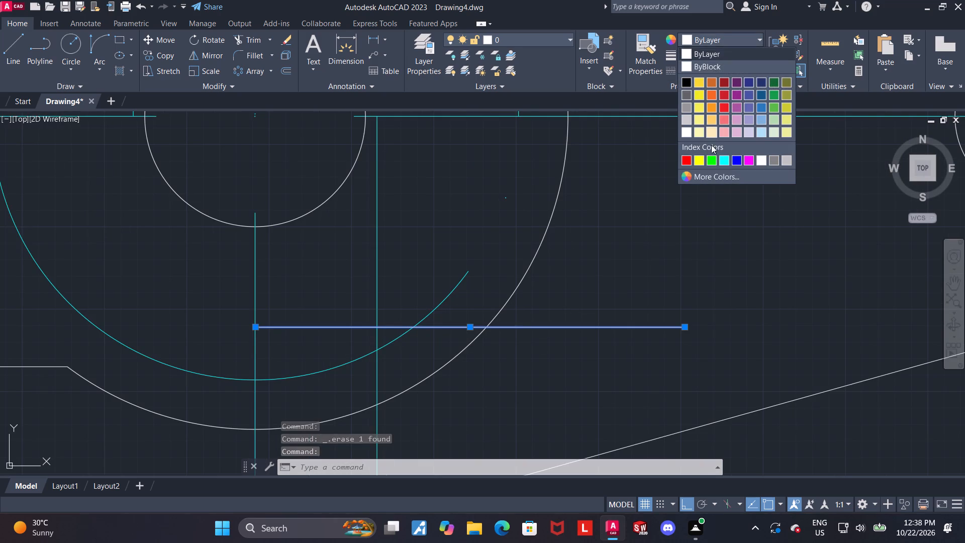
click(722, 156)
key(Escape)
Draw a circle of radius 3.7 centred where the lower cyan horizontal line crosses the vertical centreline right of the central hole.
scroll(620, 181, down, 2)
middle_drag(646, 213, 619, 228)
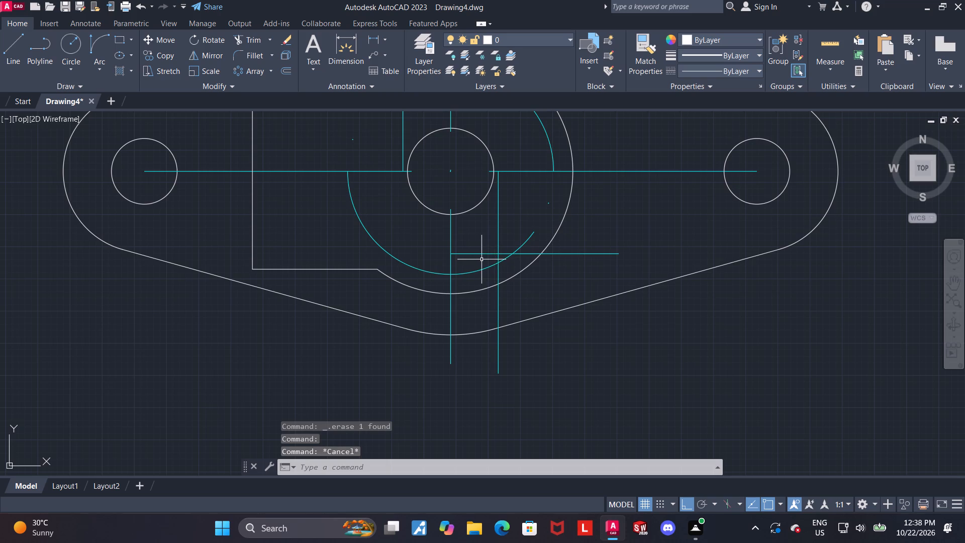
scroll(475, 259, up, 1)
click(72, 46)
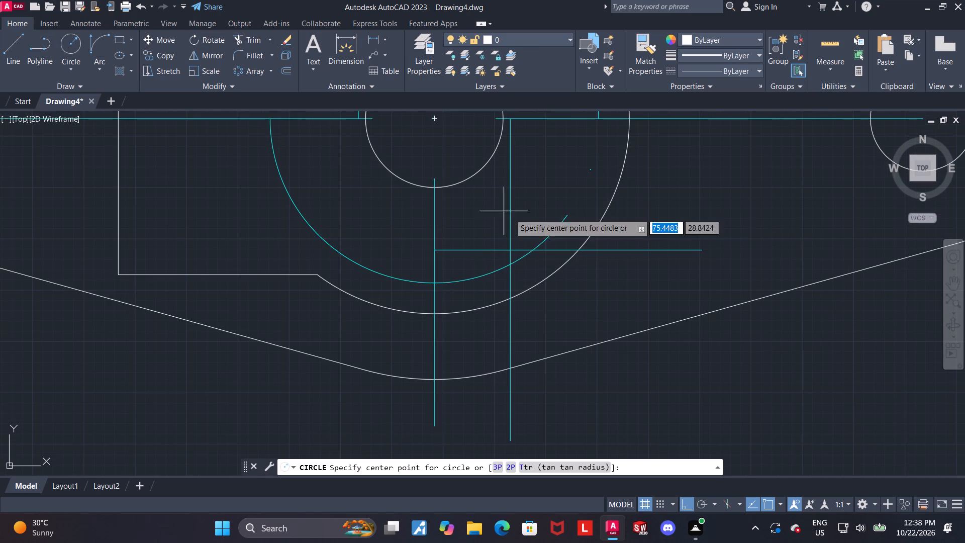
click(513, 249)
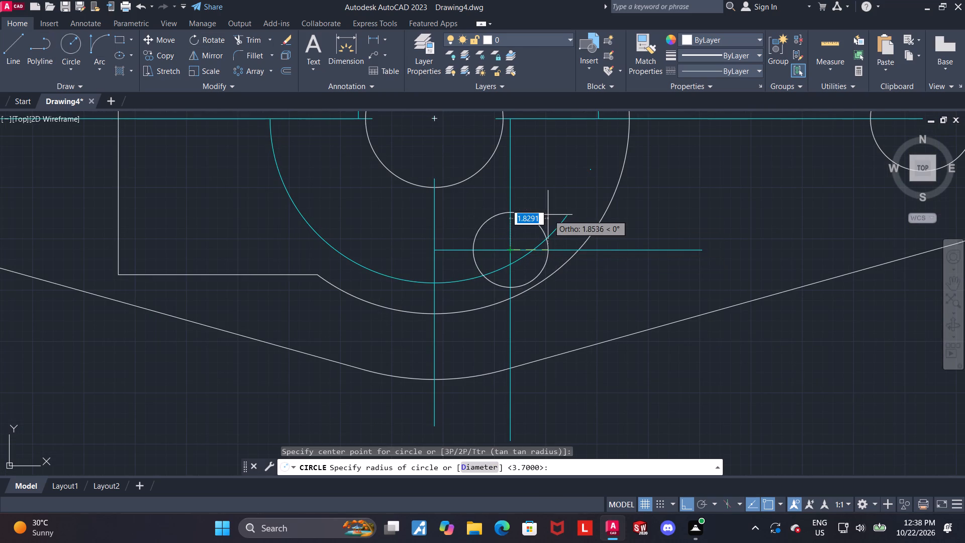
text(3.7)
key(Return)
key(Escape)
key(Escape)
Trim the circle's part inside the boss and the boss arc inside the circle, leaving an outward lobe at the boss's lower right.
click(238, 39)
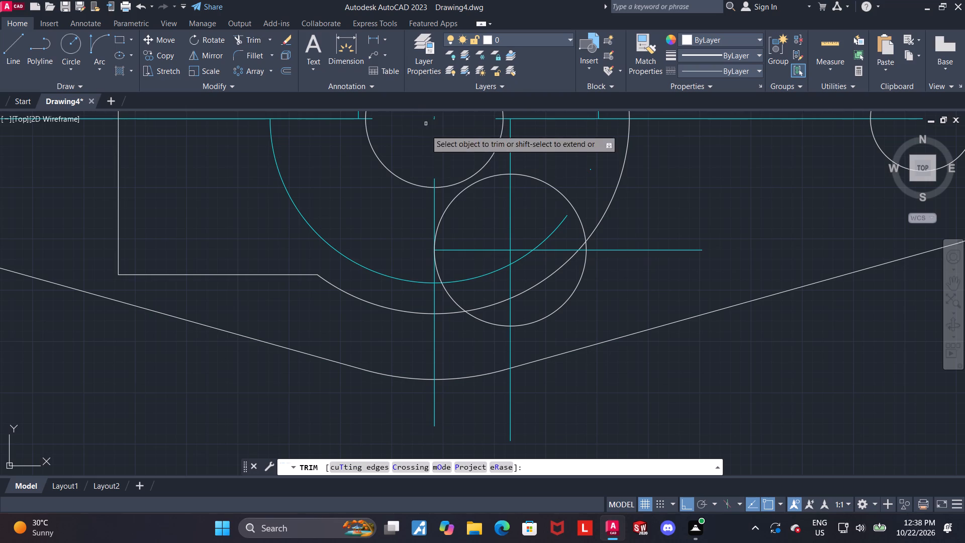
click(465, 192)
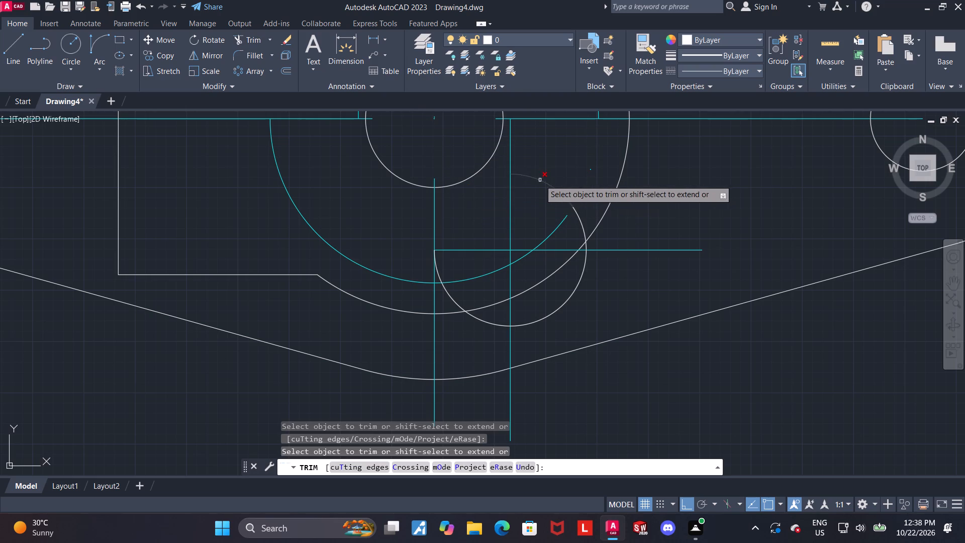
click(539, 180)
click(436, 268)
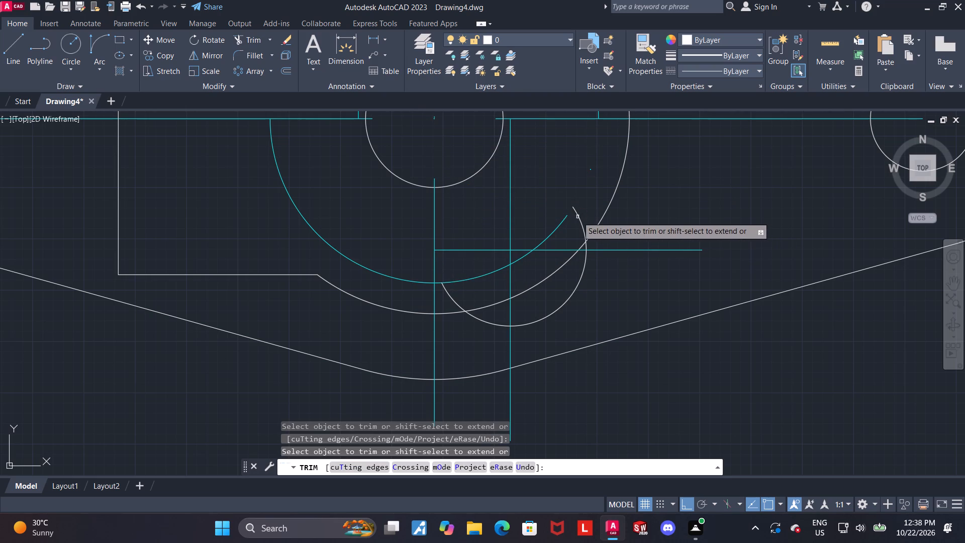
click(577, 217)
click(452, 295)
click(499, 302)
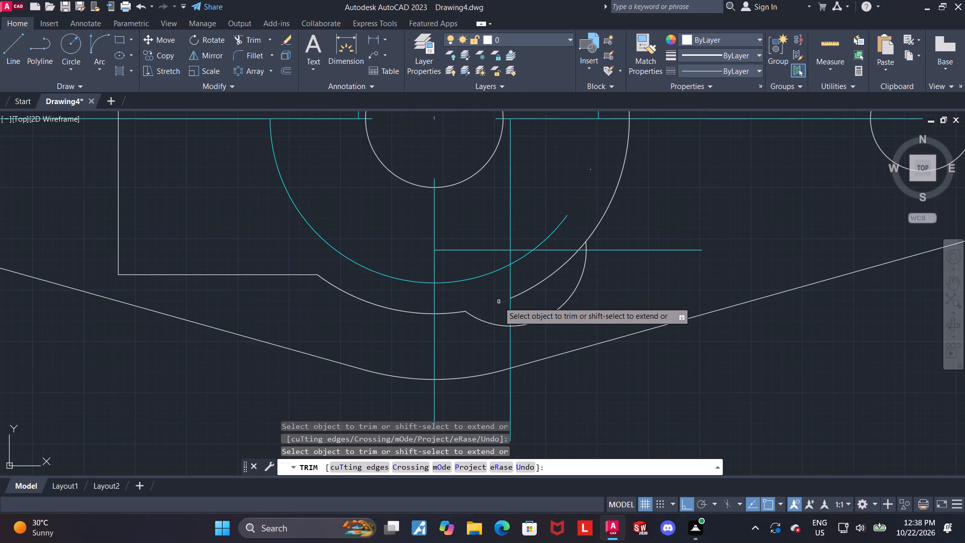
click(539, 274)
click(553, 276)
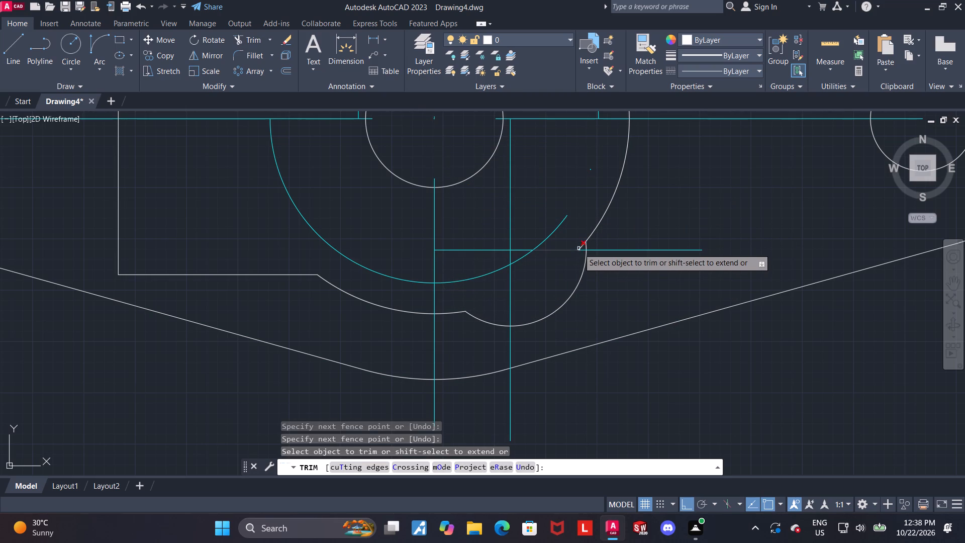
click(581, 246)
scroll(580, 255, down, 2)
key(Escape)
middle_drag(659, 228, 658, 250)
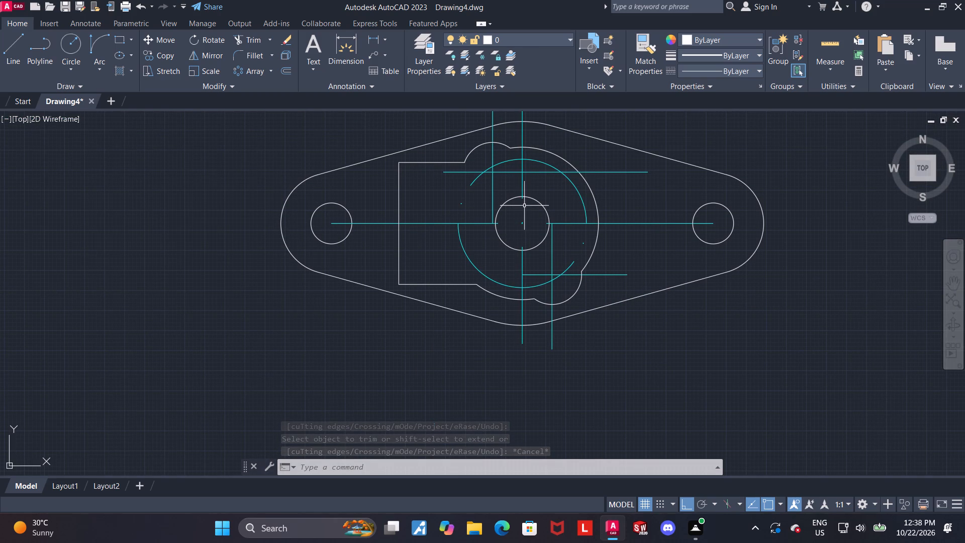
key(Escape)
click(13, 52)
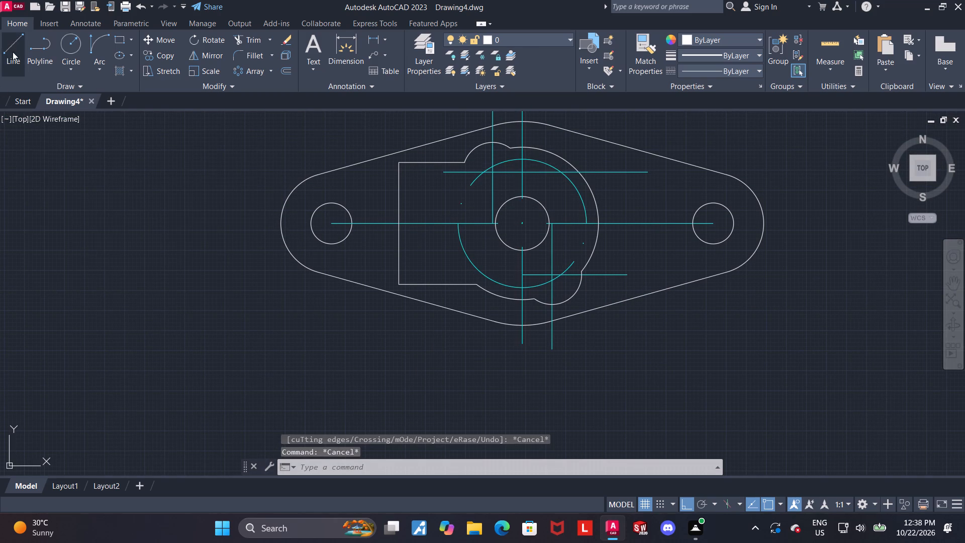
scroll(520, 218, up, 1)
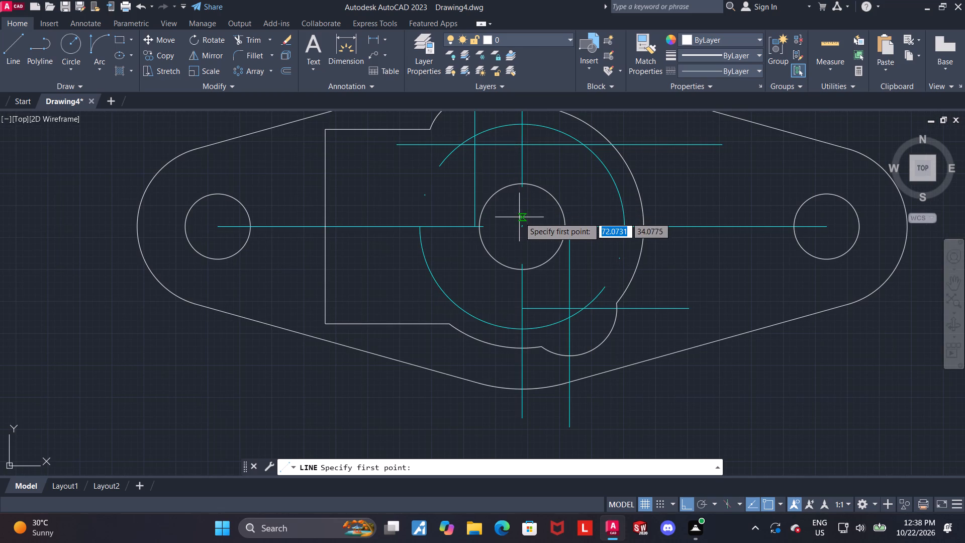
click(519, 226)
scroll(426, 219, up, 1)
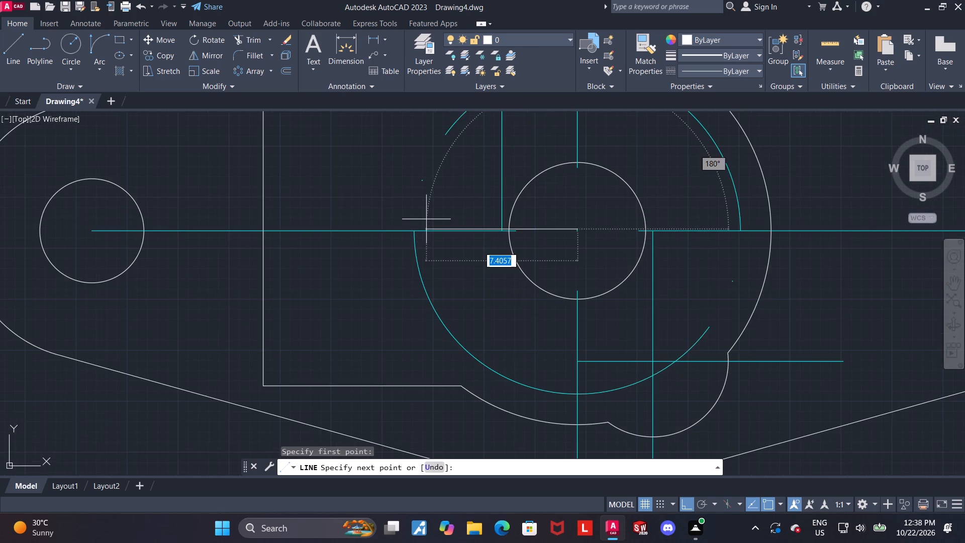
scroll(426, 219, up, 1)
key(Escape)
Draw a 5.7 long horizontal line leftward from the central hole's centre.
click(7, 47)
scroll(667, 221, up, 1)
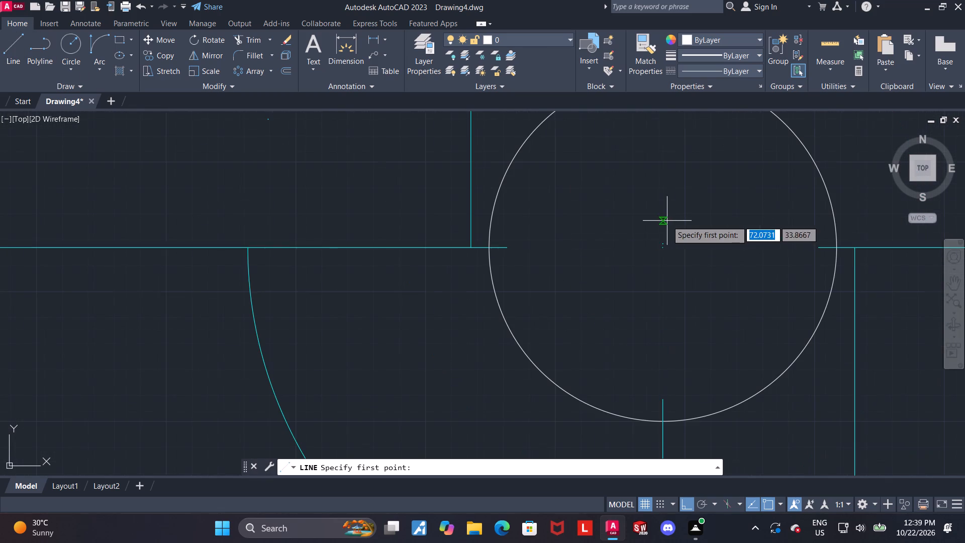
click(663, 250)
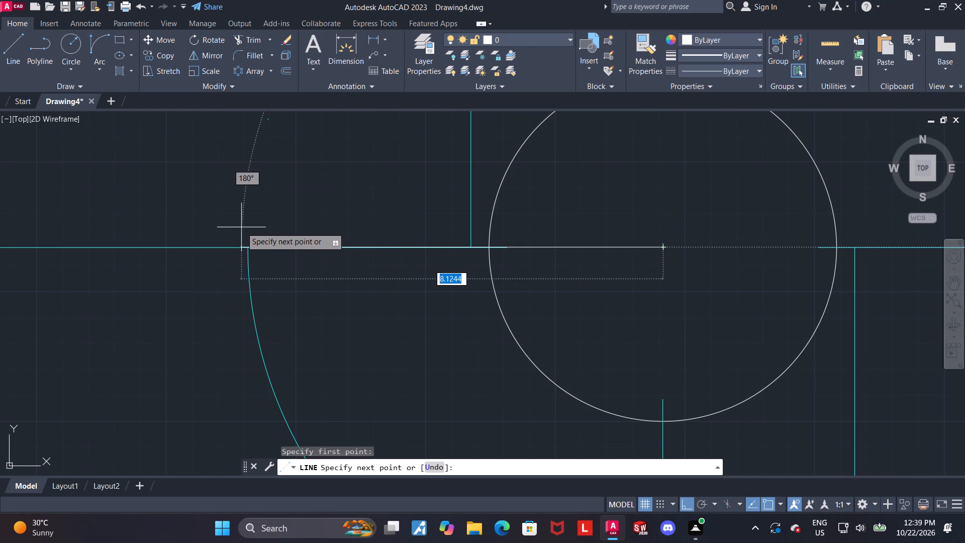
scroll(241, 227, down, 3)
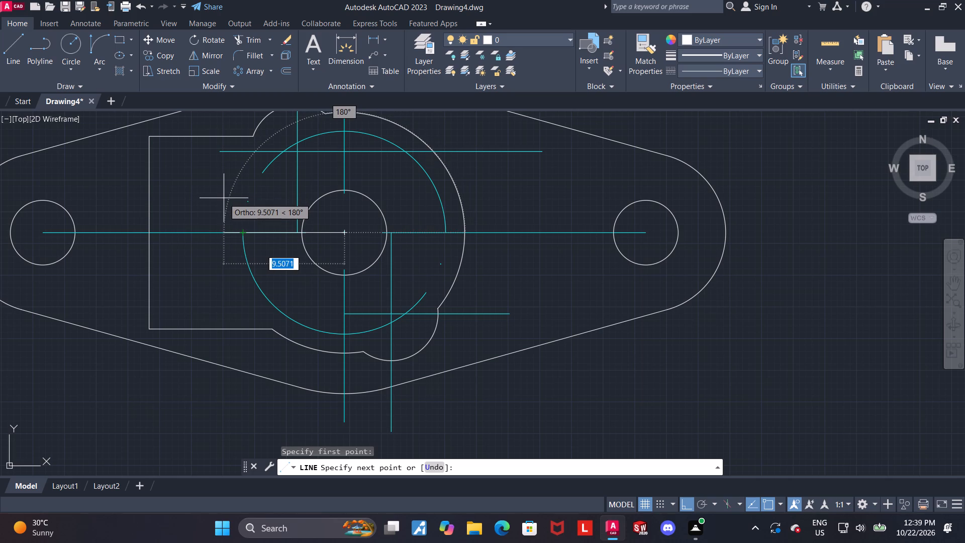
text(5.7)
key(Return)
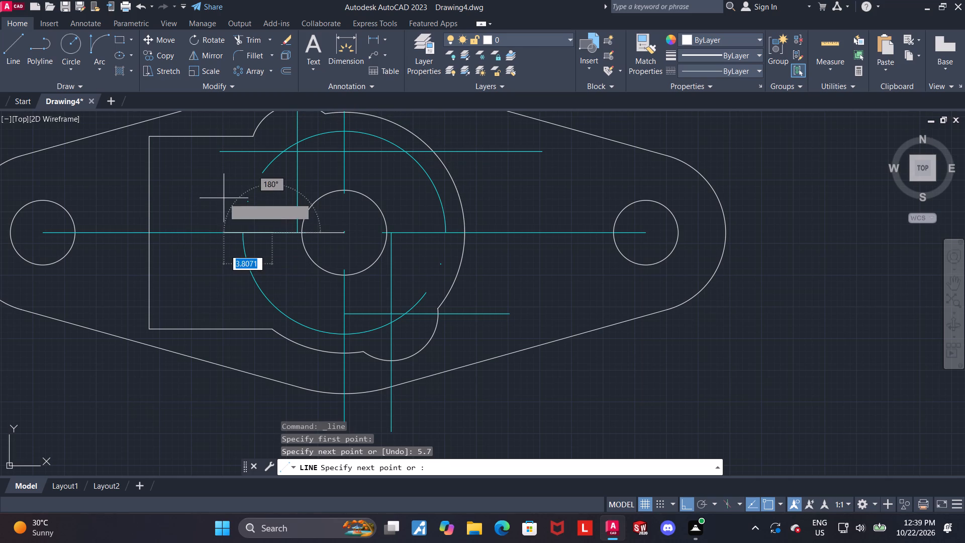
key(Escape)
Draw a circle of diameter 4.1 centred on the left end of the 5.7 line.
scroll(256, 209, up, 1)
scroll(315, 209, up, 1)
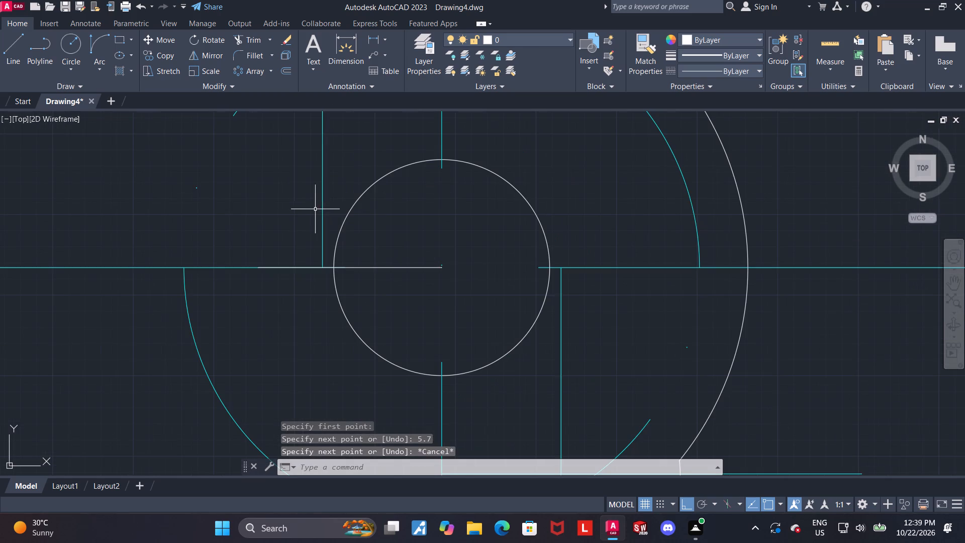
click(69, 49)
click(259, 267)
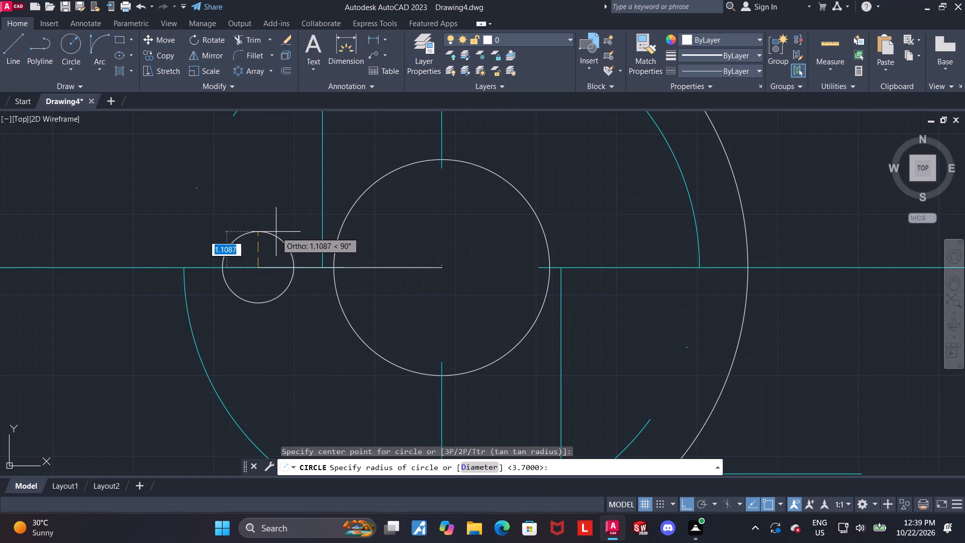
key(d)
key(Return)
text(4.1)
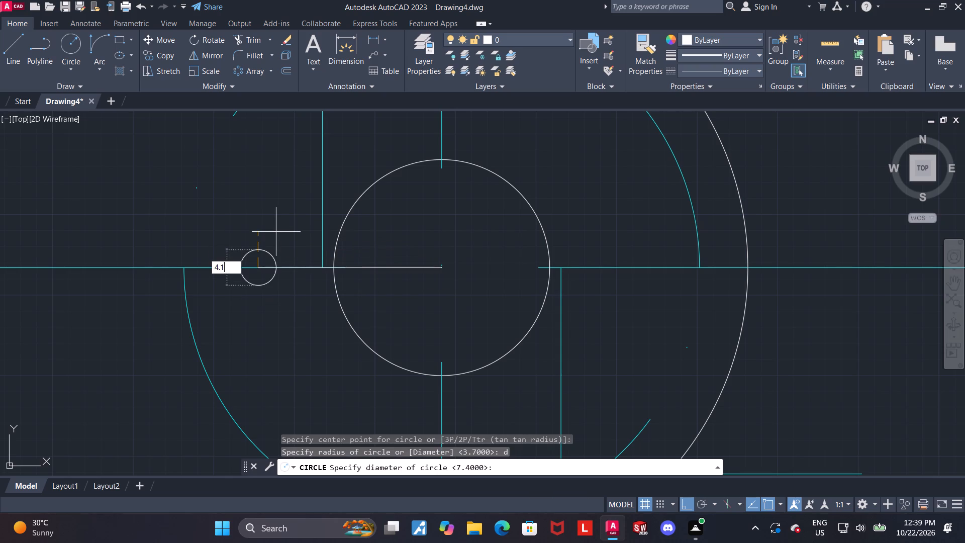
key(Return)
key(Escape)
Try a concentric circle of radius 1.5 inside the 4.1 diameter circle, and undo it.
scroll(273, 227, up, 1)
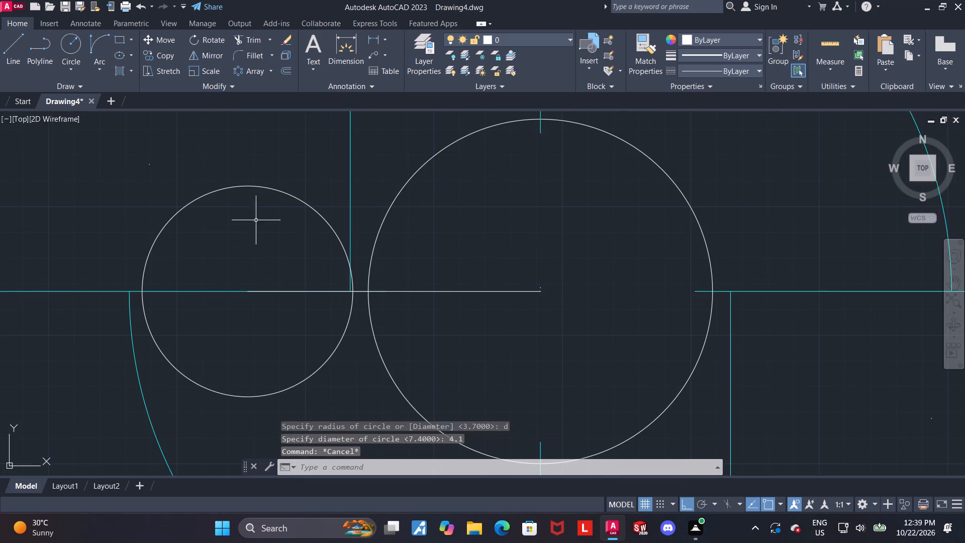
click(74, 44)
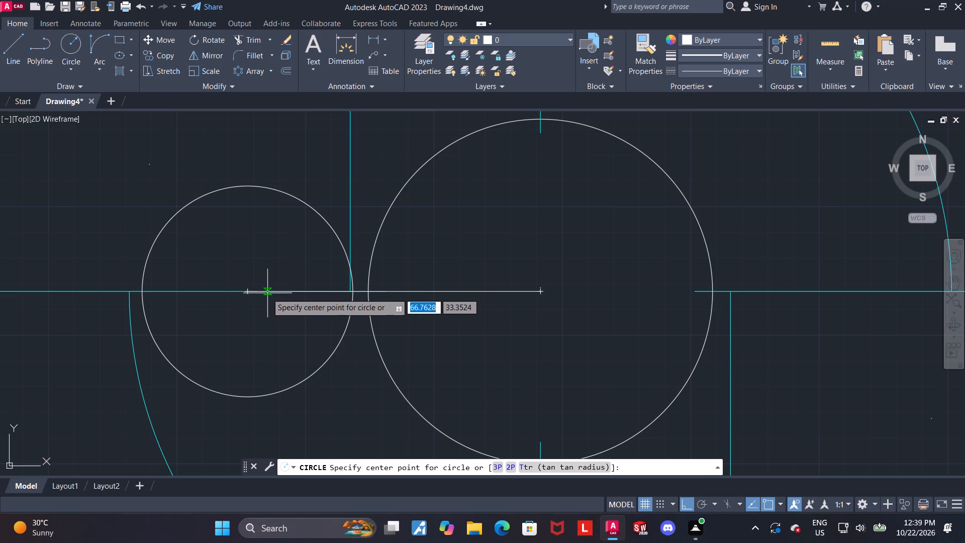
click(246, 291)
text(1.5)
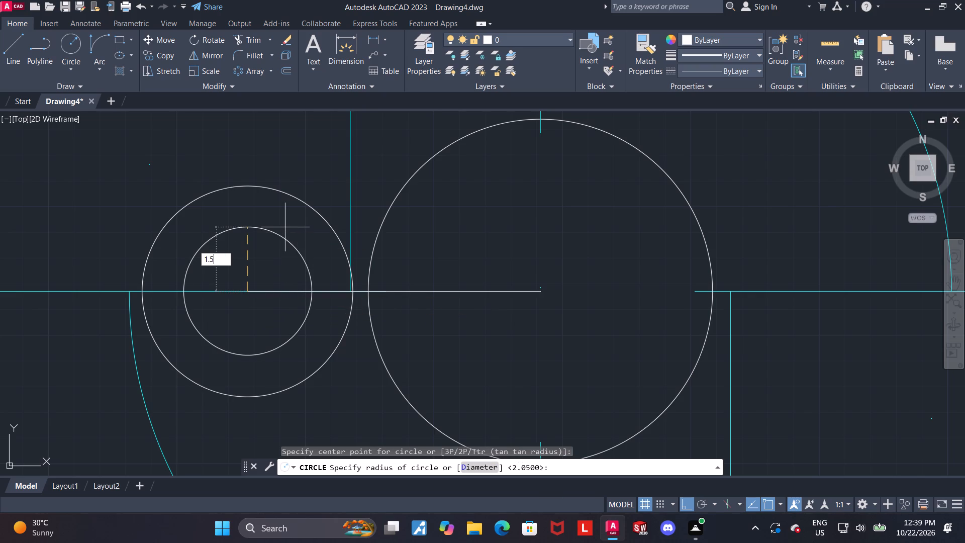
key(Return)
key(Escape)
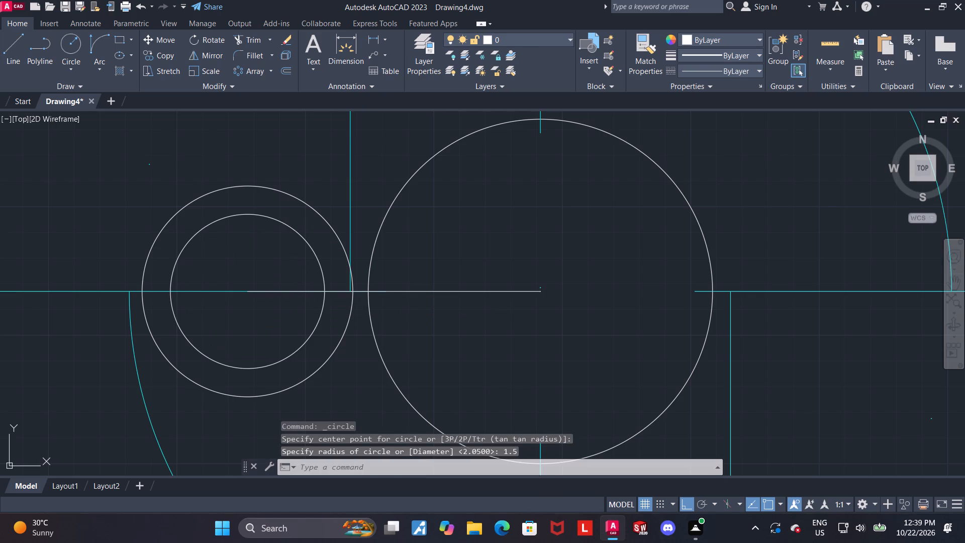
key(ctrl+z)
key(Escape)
Draw a circle of diameter 1.5 concentric with the 4.1 diameter circle.
click(65, 38)
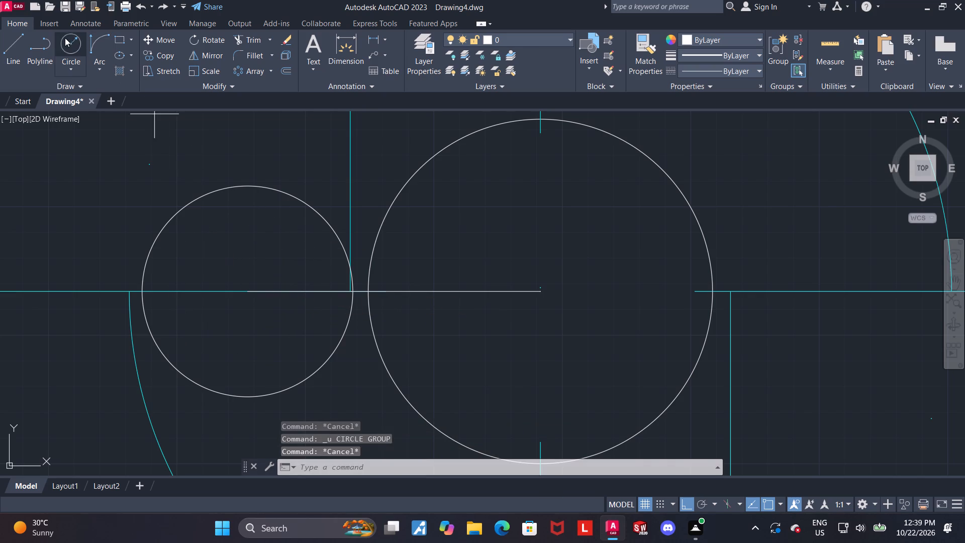
click(247, 293)
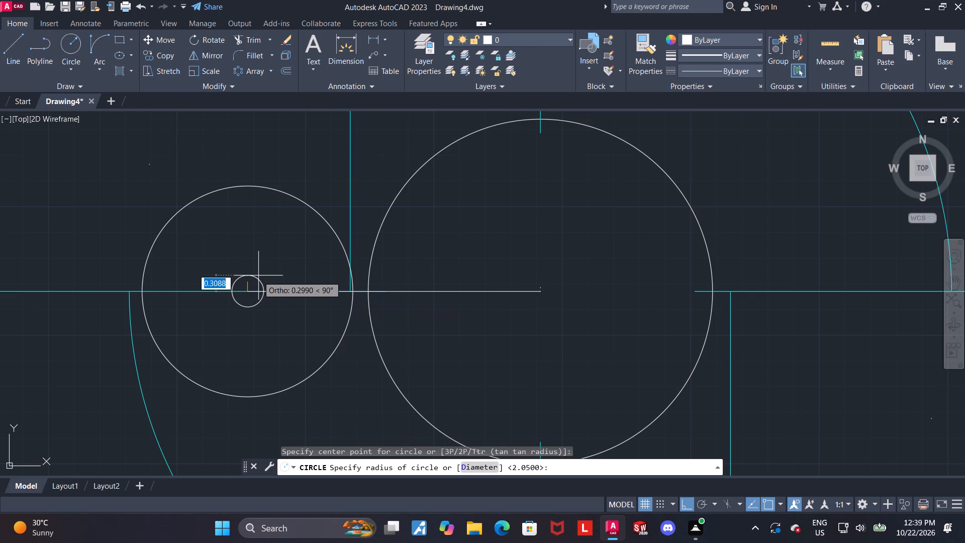
key(d)
key(Return)
text(1.5)
key(Return)
key(Escape)
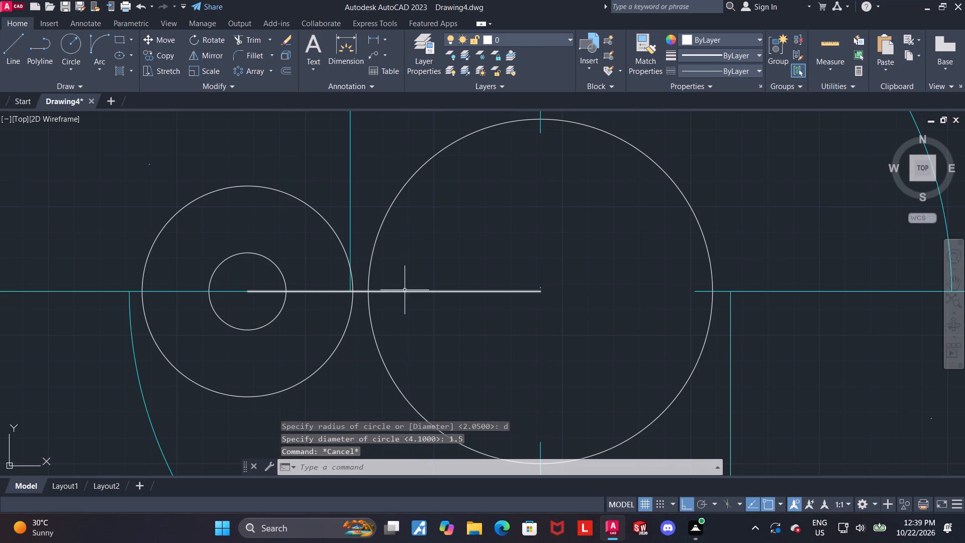
Delete the white 5.7 construction line running left from the central hole's centre.
click(405, 291)
key(Delete)
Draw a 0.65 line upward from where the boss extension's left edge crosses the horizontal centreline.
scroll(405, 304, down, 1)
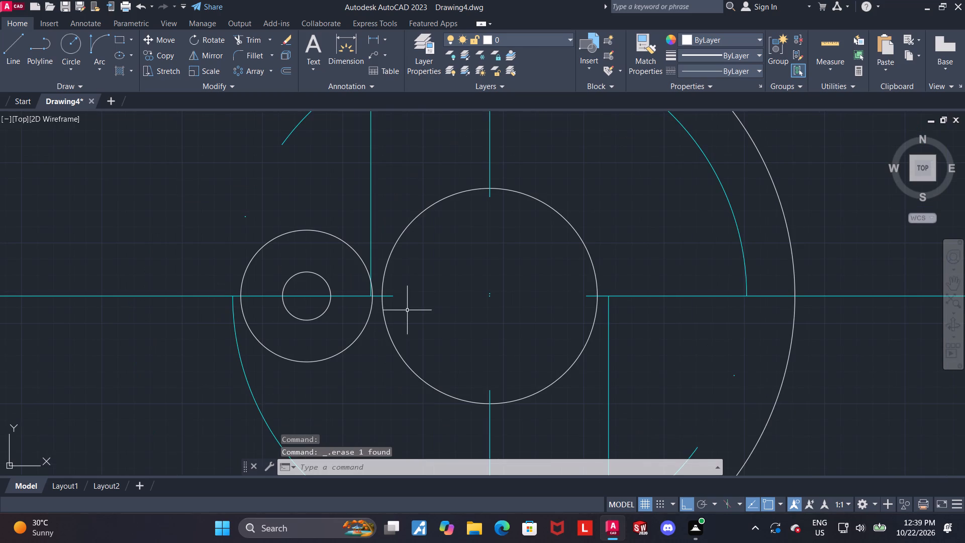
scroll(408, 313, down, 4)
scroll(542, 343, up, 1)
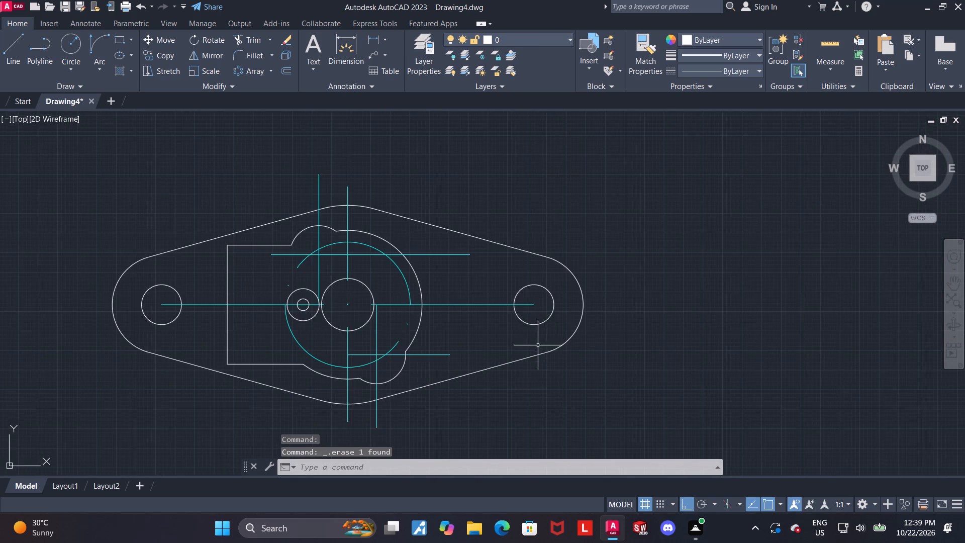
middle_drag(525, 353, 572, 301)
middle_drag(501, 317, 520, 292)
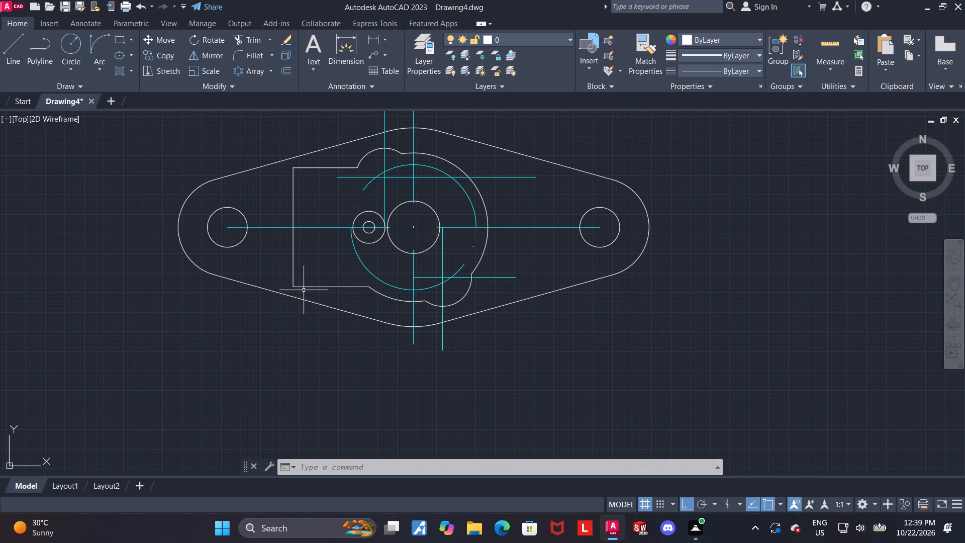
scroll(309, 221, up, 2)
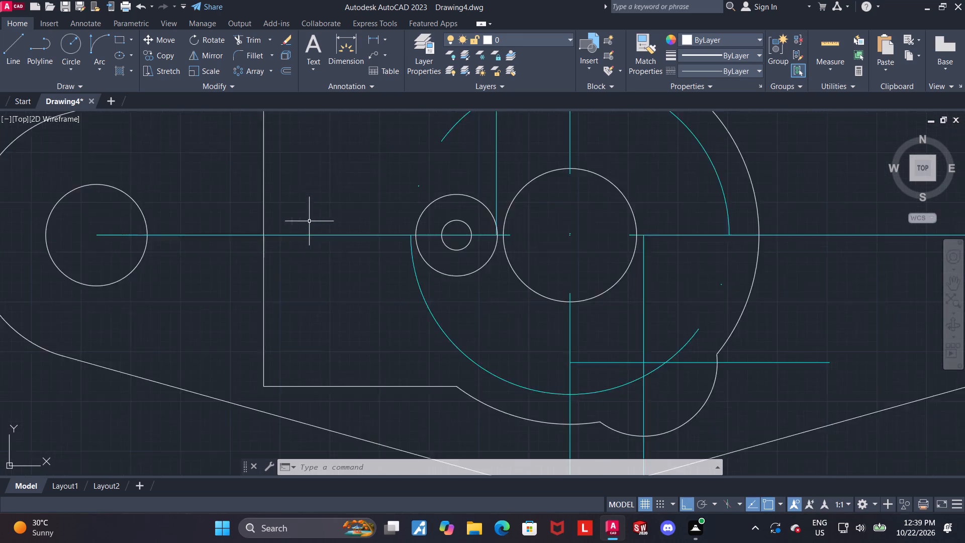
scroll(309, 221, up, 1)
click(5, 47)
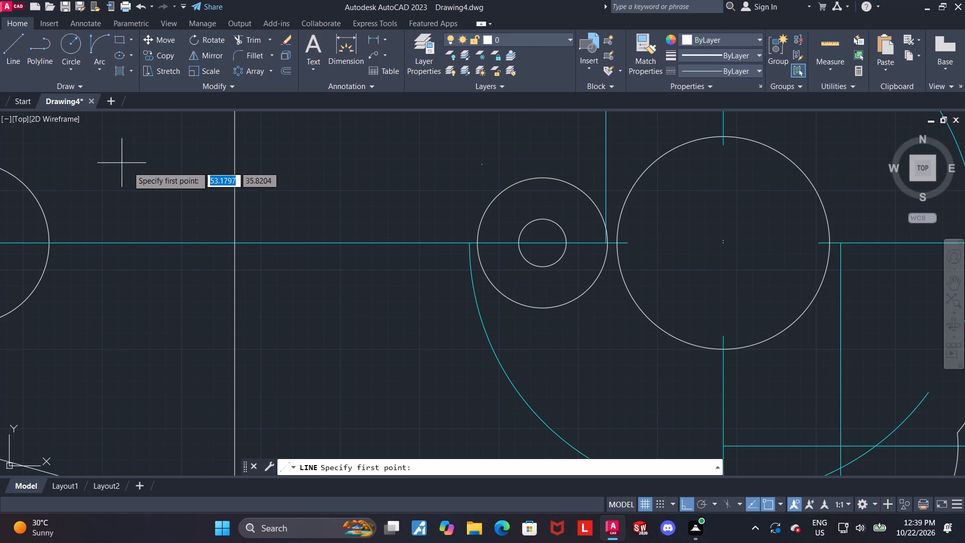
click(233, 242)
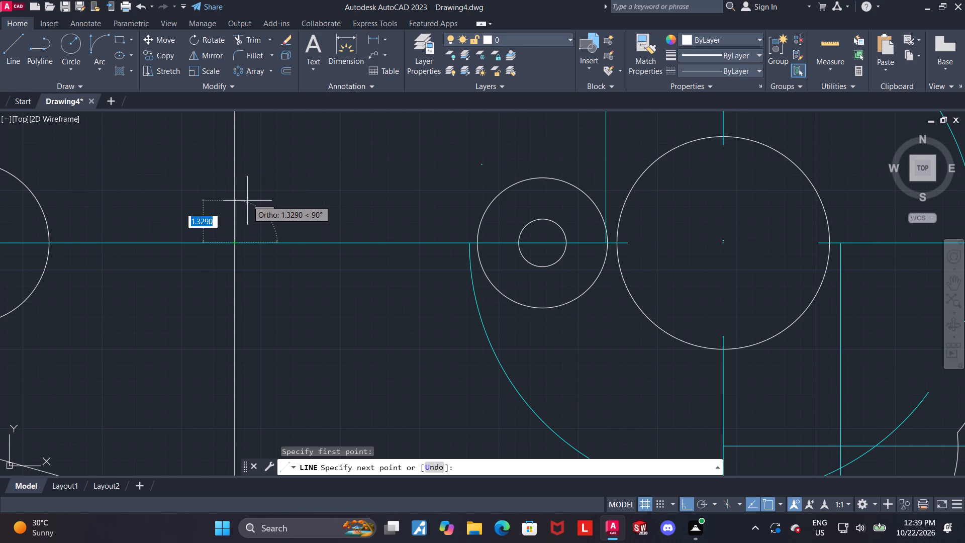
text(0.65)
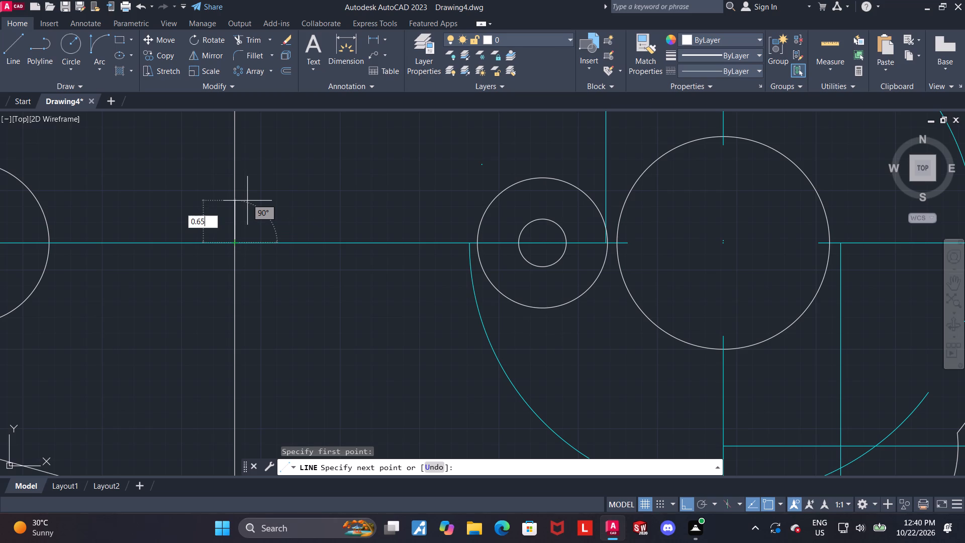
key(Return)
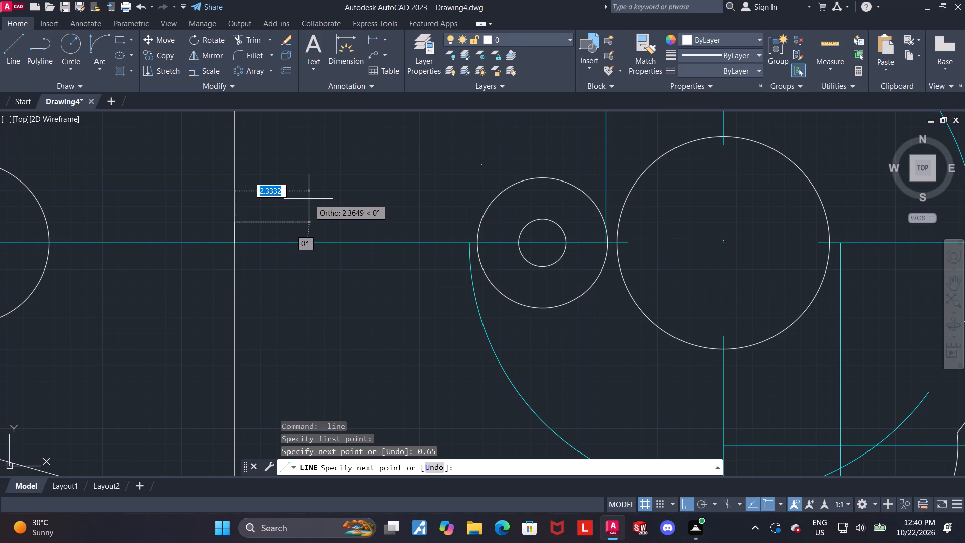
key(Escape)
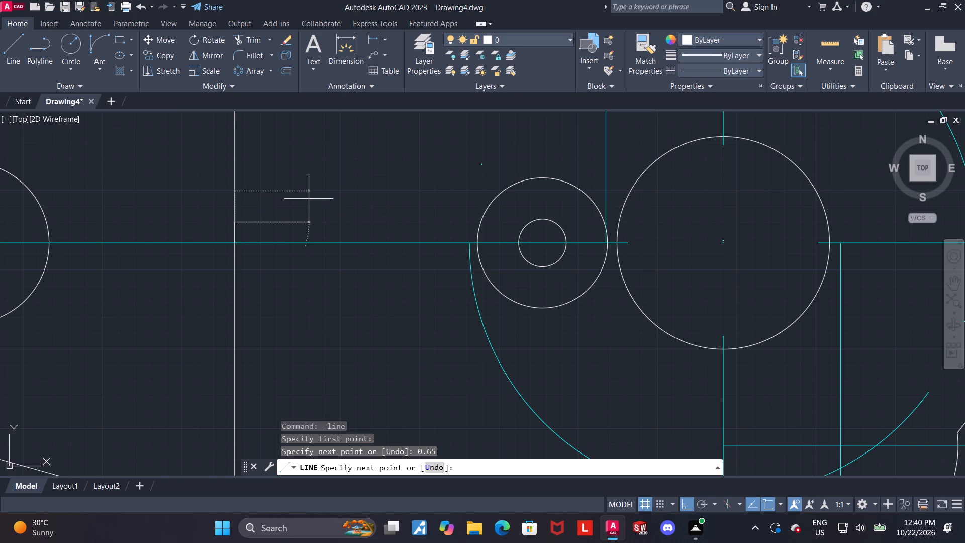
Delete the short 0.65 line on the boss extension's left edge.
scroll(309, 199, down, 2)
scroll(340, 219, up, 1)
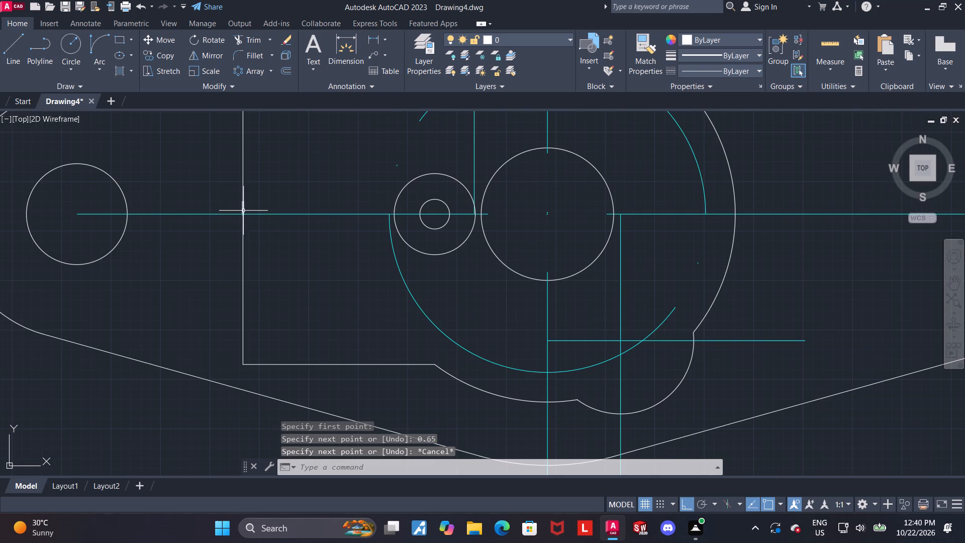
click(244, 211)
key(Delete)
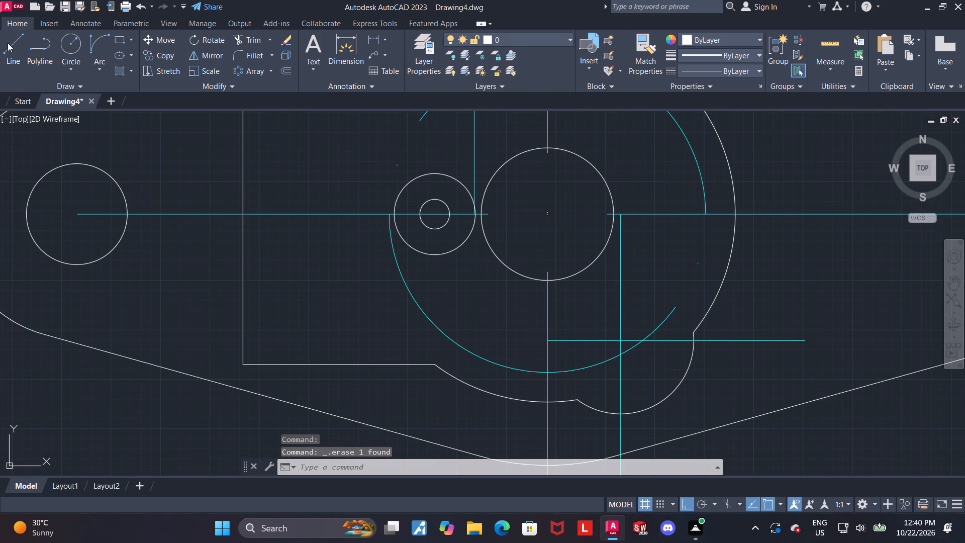
Draw a 13.8 long horizontal line leftward from the central hole's centre.
click(9, 41)
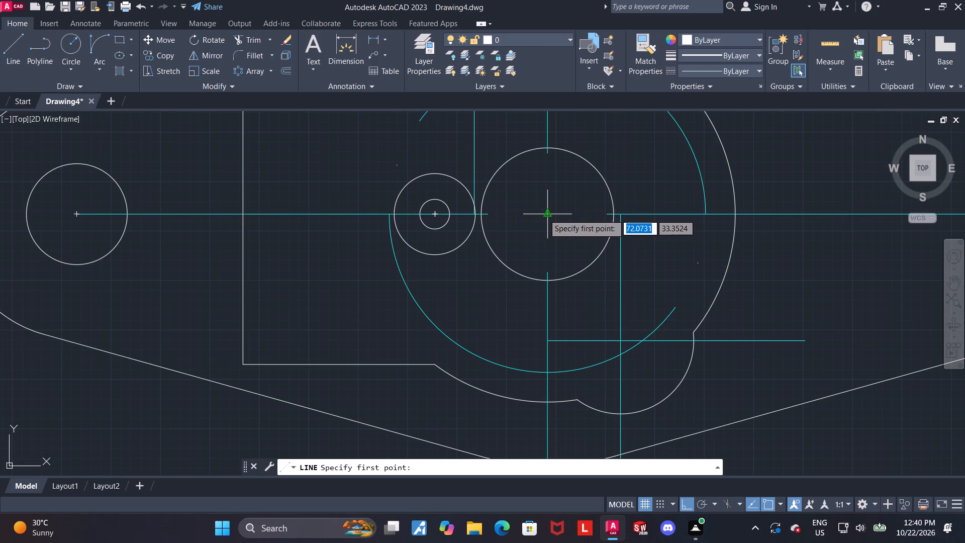
click(544, 214)
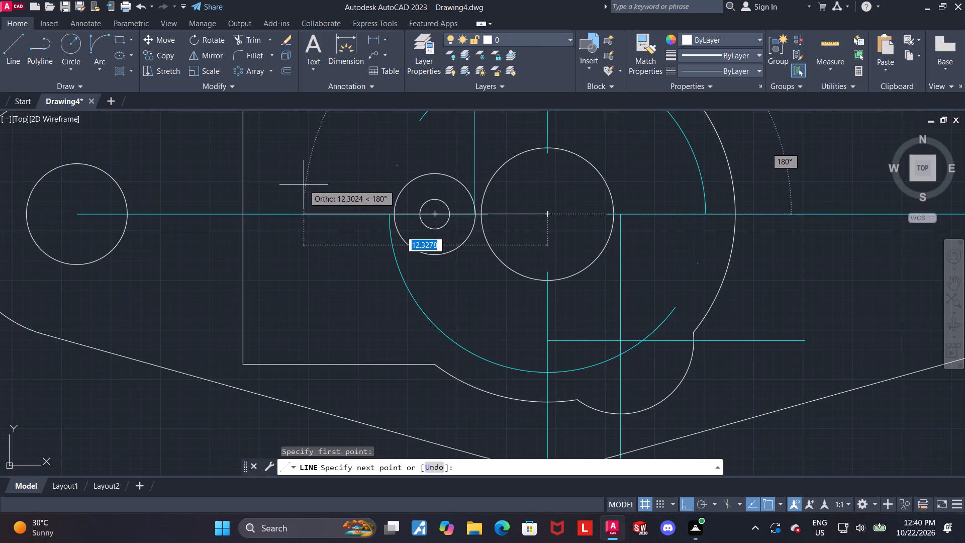
text(13.8)
key(Return)
key(Escape)
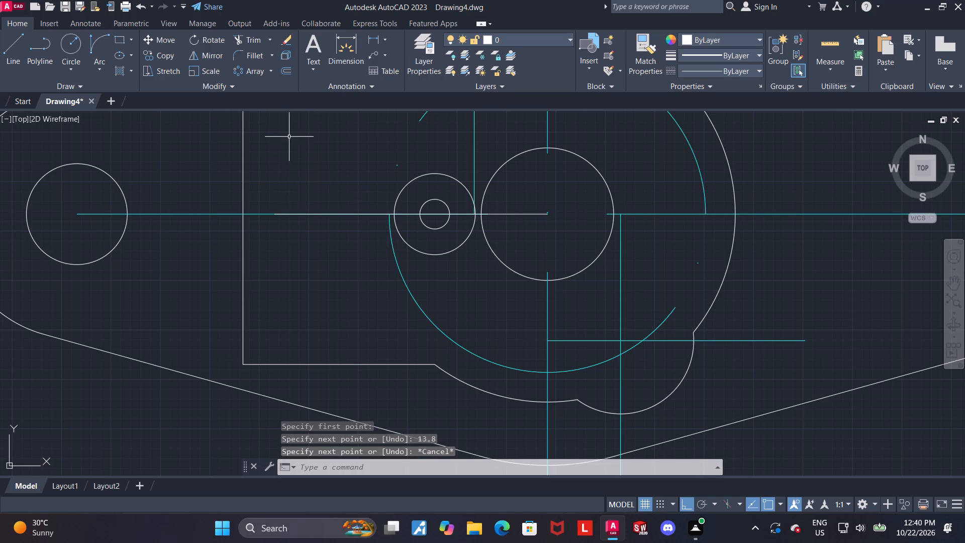
Draw a circle of diameter 1.3 centred on the left end of the 13.8 line.
scroll(289, 136, up, 1)
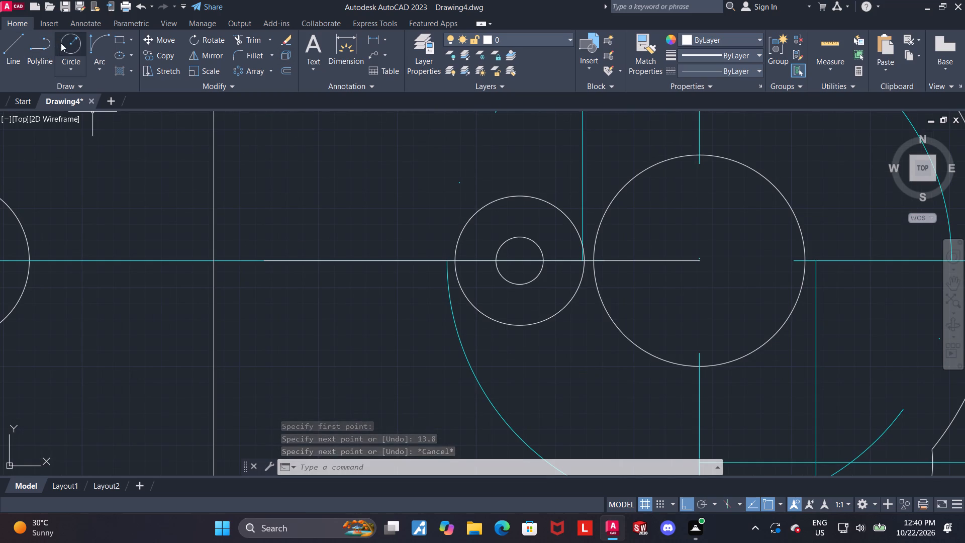
click(61, 43)
click(265, 258)
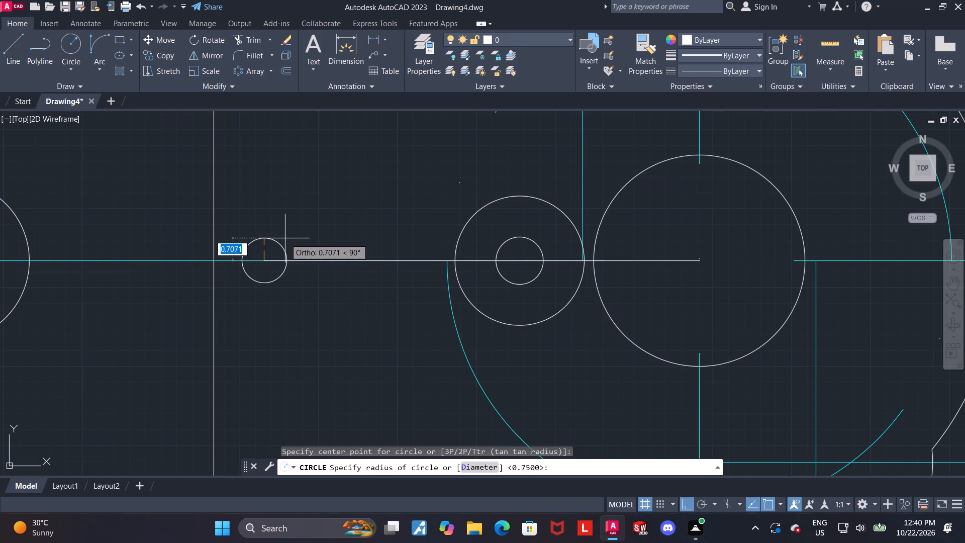
key(d)
key(Return)
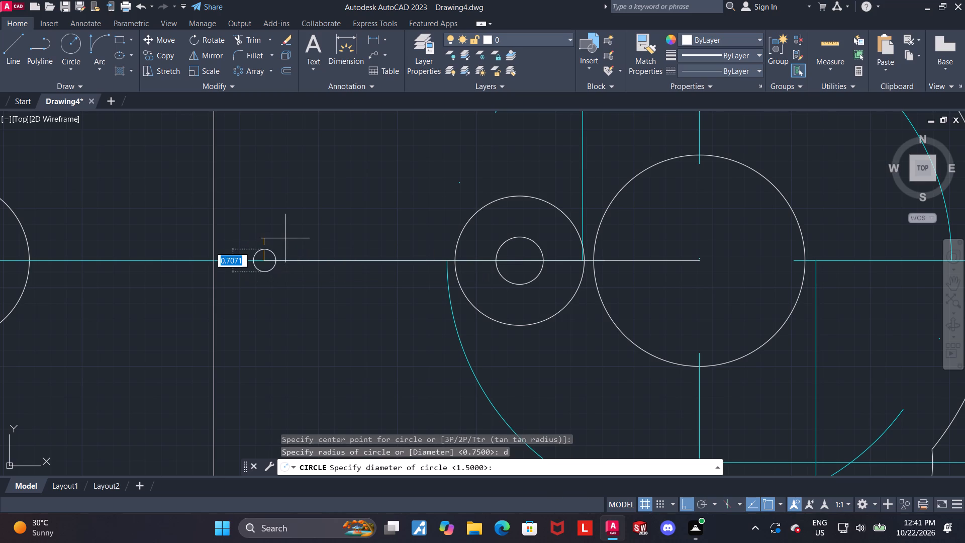
key(period)
key(BackSpace)
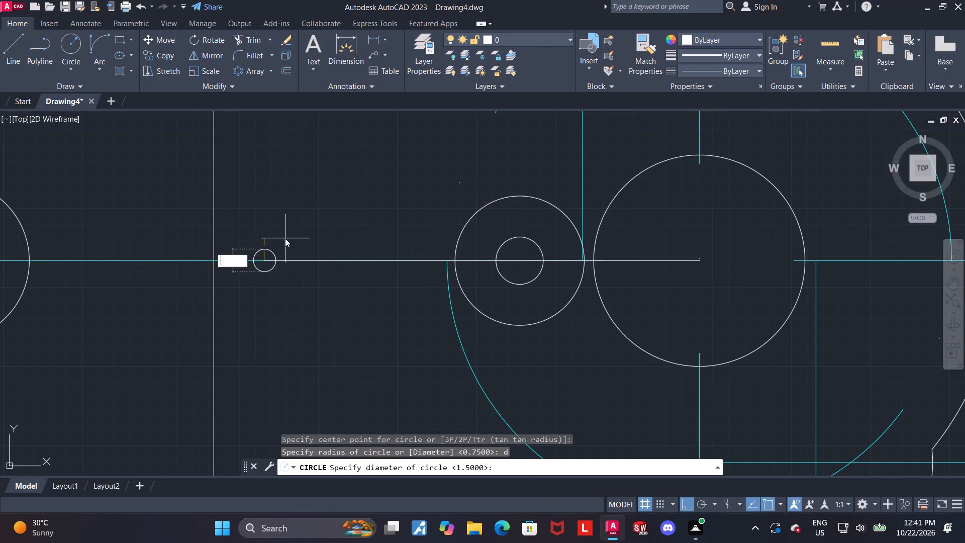
text(1.3)
key(Return)
key(Escape)
key(Escape)
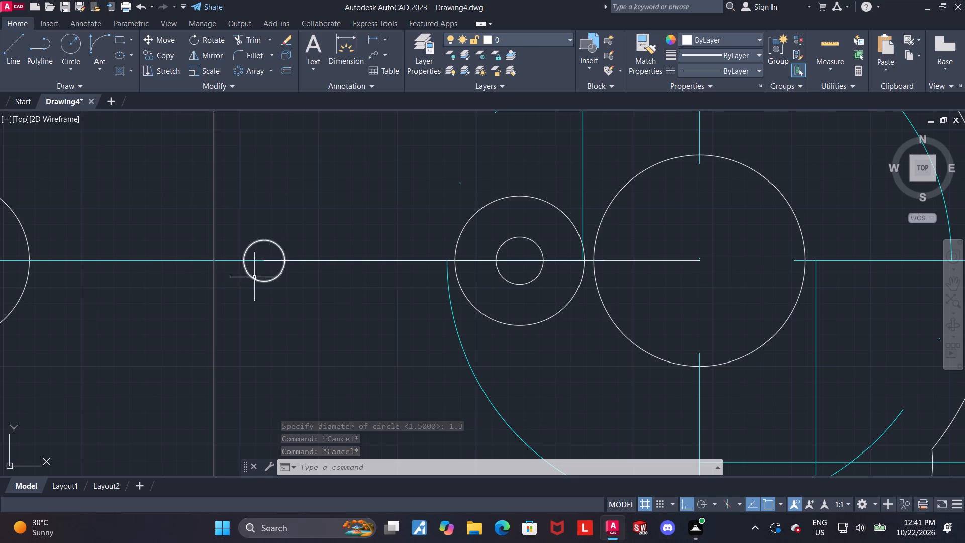
Draw two horizontal lines leftward from the top and bottom of the 1.3 circle, about 2.2 and 2.5 long, crossing the boss extension's left edge.
click(3, 46)
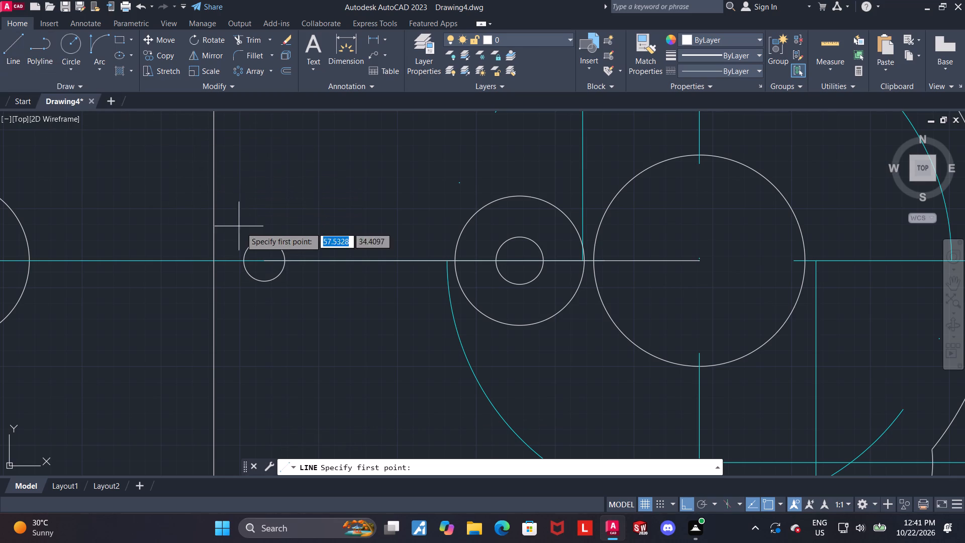
click(266, 236)
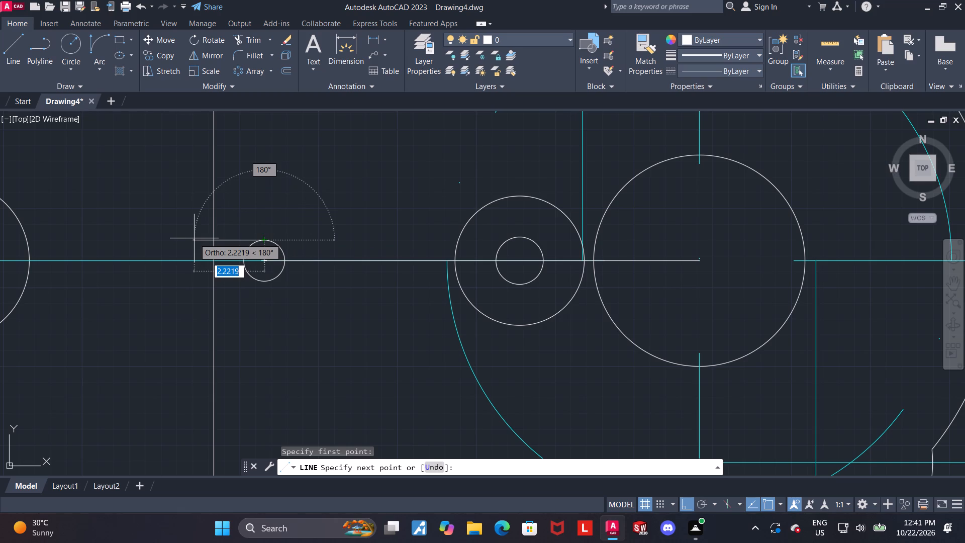
click(194, 238)
key(Escape)
click(12, 39)
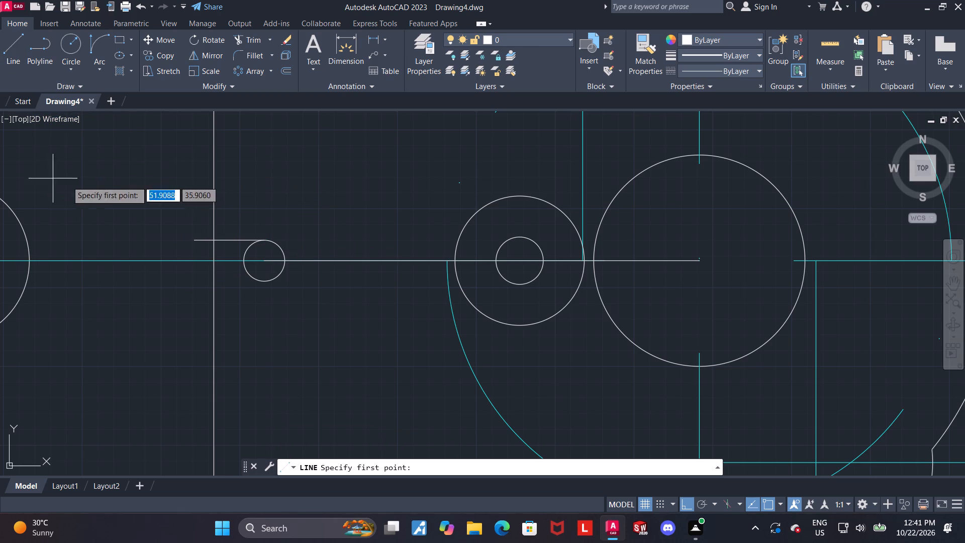
click(264, 285)
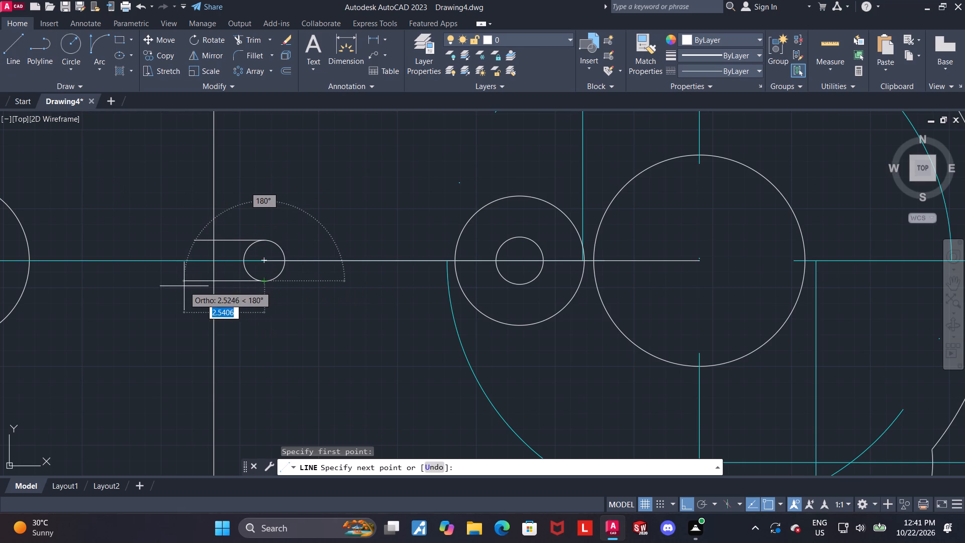
click(184, 286)
key(Escape)
key(Escape)
Trim the edge between the two lines, their overhanging ends and the circle's left half to form an open round-ended slot.
click(235, 41)
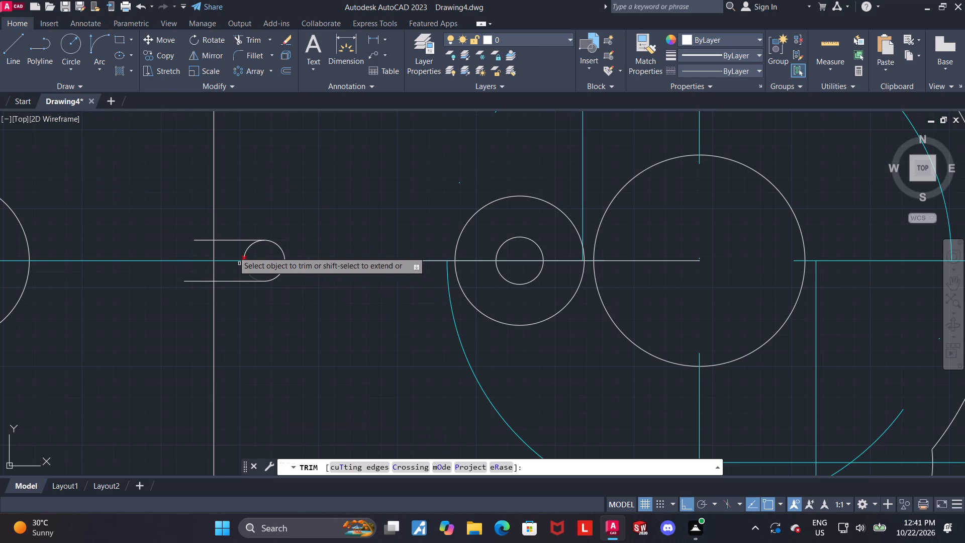
click(216, 248)
click(210, 251)
click(215, 269)
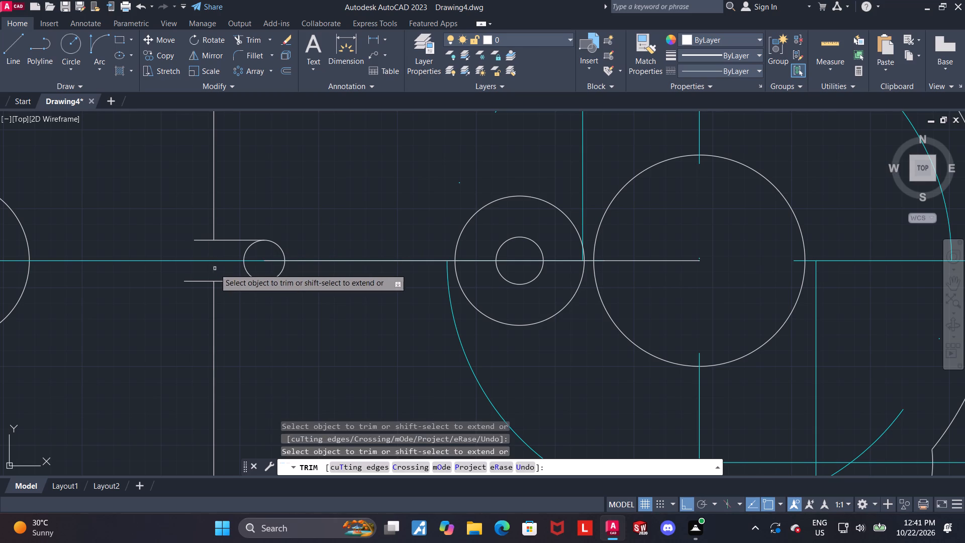
click(198, 245)
click(199, 237)
click(196, 282)
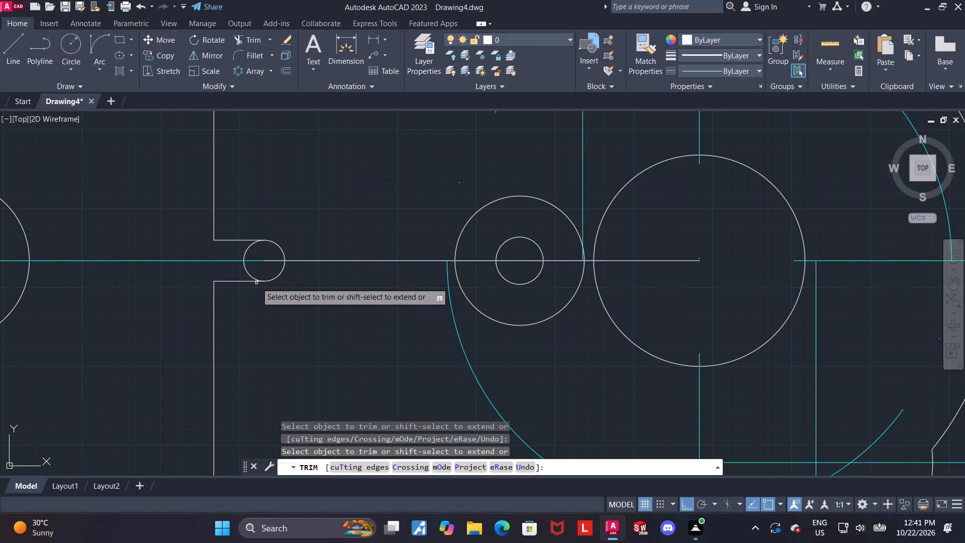
click(247, 276)
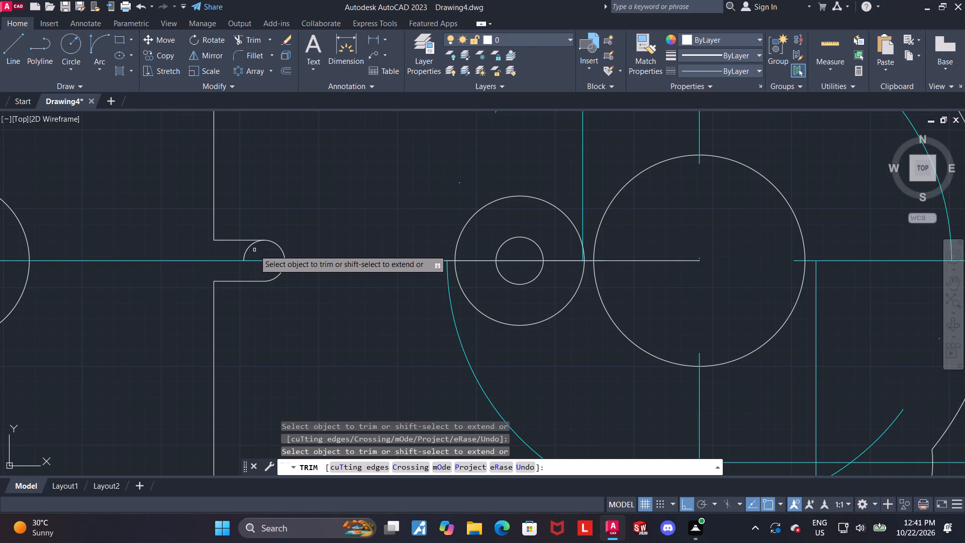
drag(254, 250, 233, 247)
scroll(283, 277, down, 1)
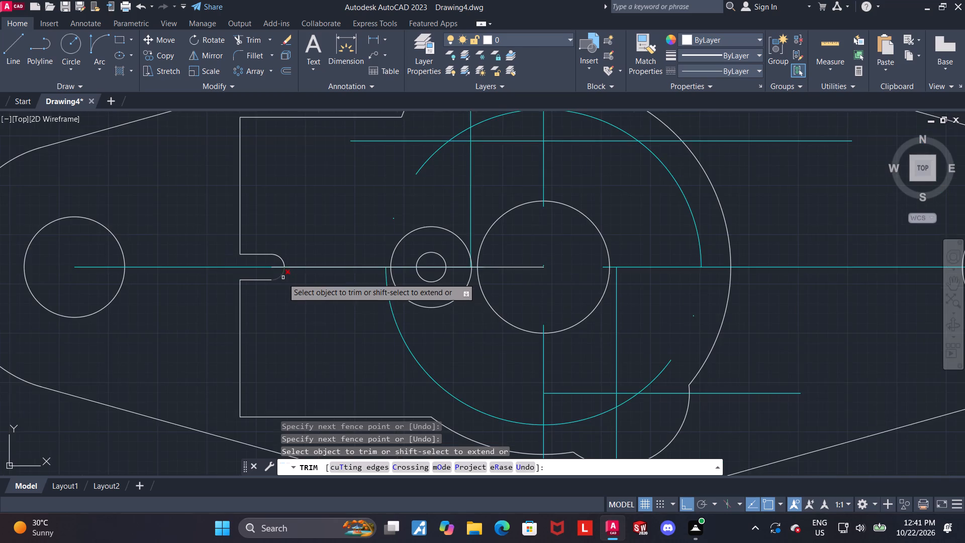
scroll(282, 280, down, 3)
scroll(267, 289, up, 1)
key(Escape)
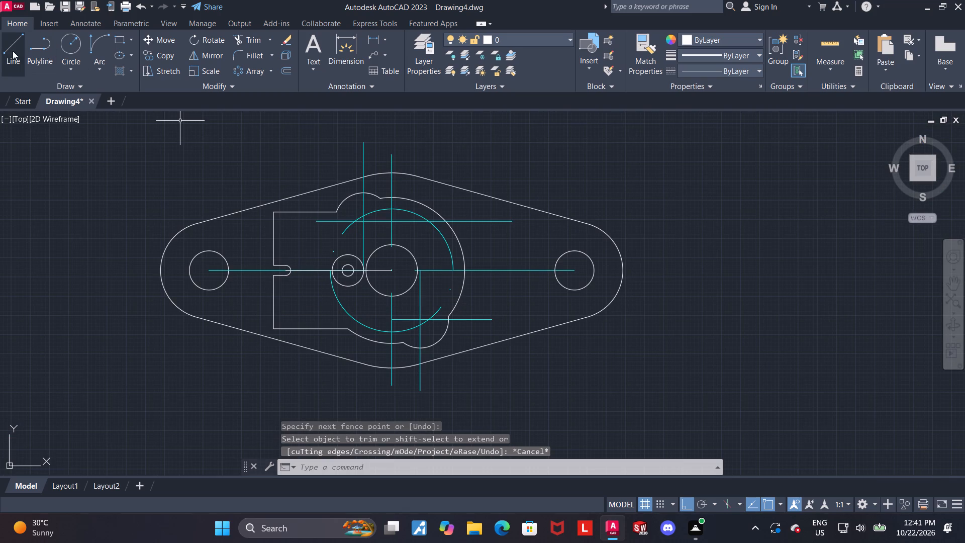
Draw a vertical line through the centre of the slot's round end, extending past the slot above and below.
click(5, 45)
scroll(267, 173, up, 1)
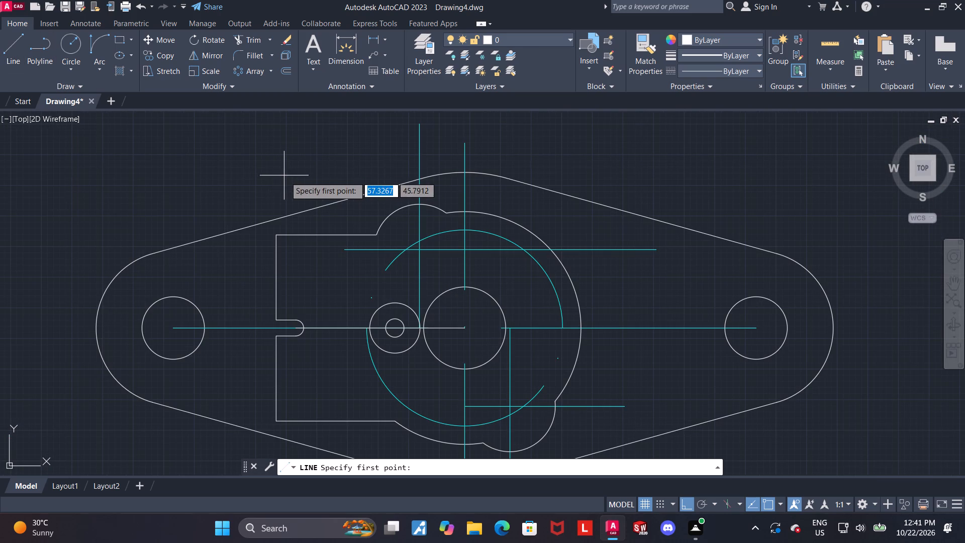
scroll(334, 373, up, 2)
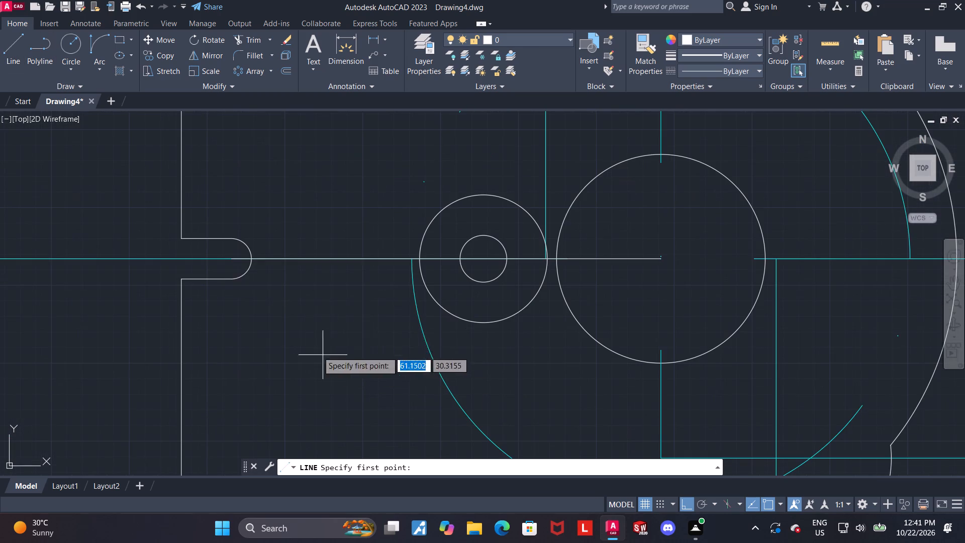
click(234, 216)
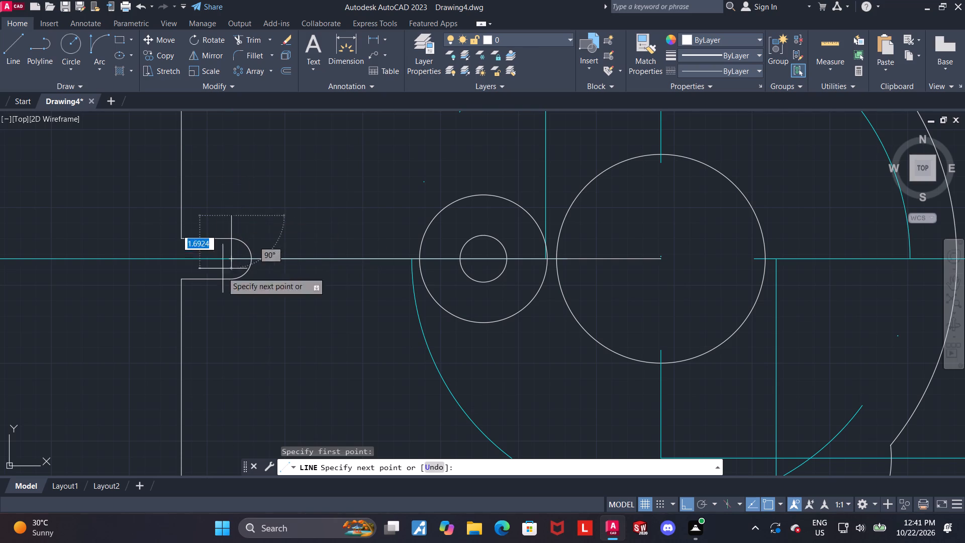
click(222, 320)
key(Escape)
Set the slot's vertical line to the dashed ACAD linetype and colour it cyan.
click(231, 302)
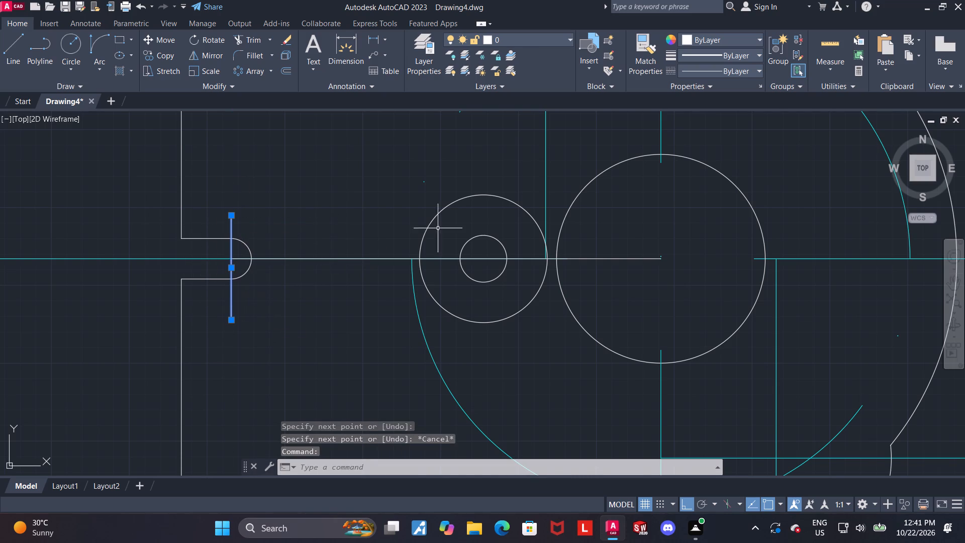
click(740, 71)
click(711, 111)
click(708, 39)
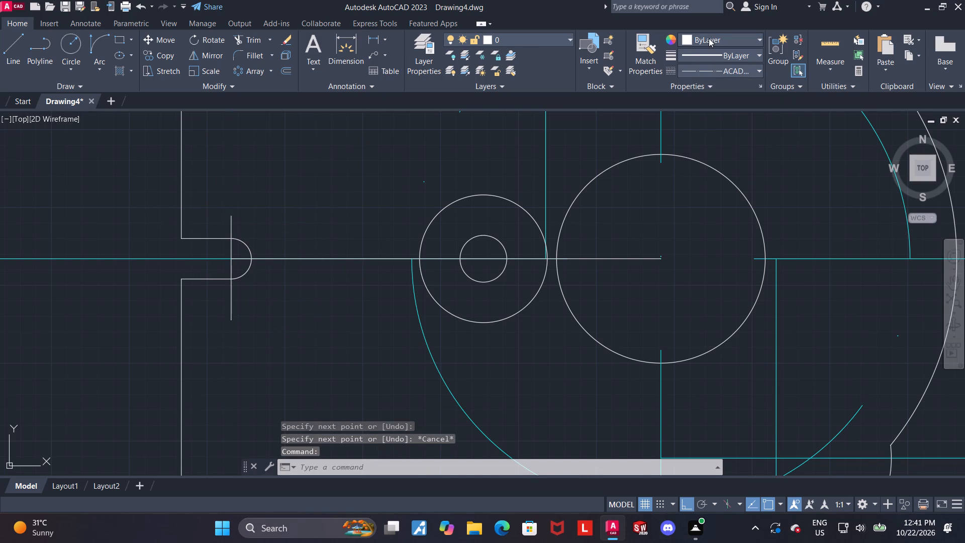
click(723, 162)
key(Escape)
Examine the whole part, checking the boss outline, slot, inner circles and centrelines.
scroll(544, 170, down, 5)
scroll(618, 165, up, 2)
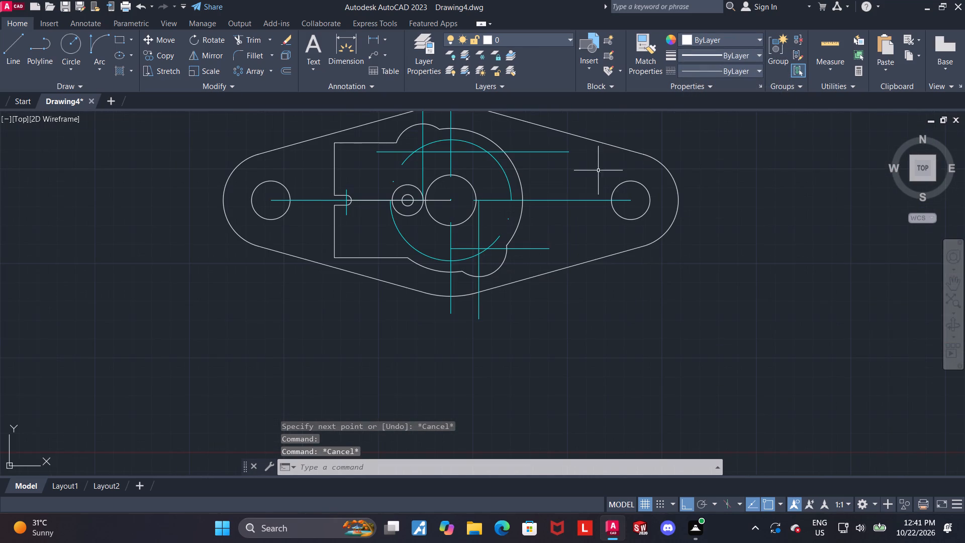
middle_drag(554, 199, 551, 224)
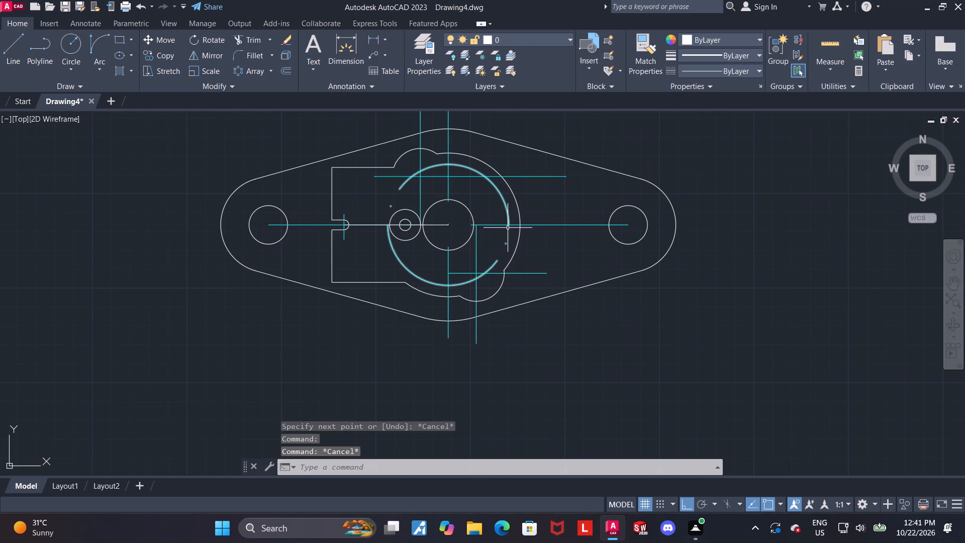
scroll(508, 228, up, 1)
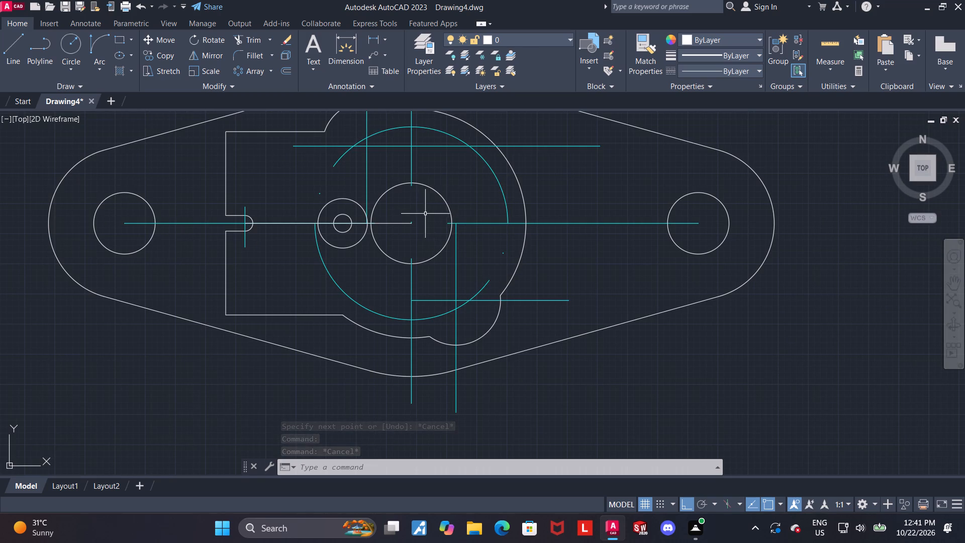
middle_drag(308, 181, 308, 191)
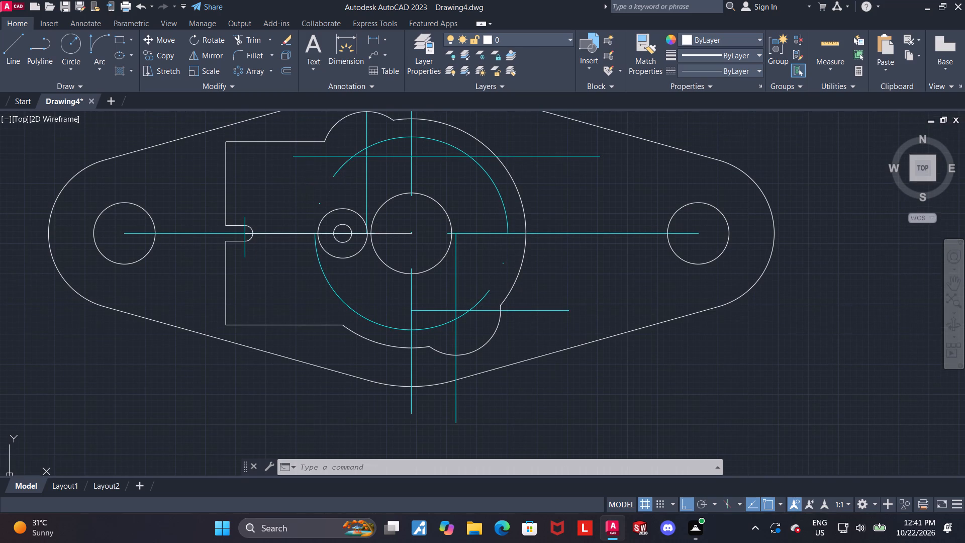
middle_drag(304, 187, 302, 214)
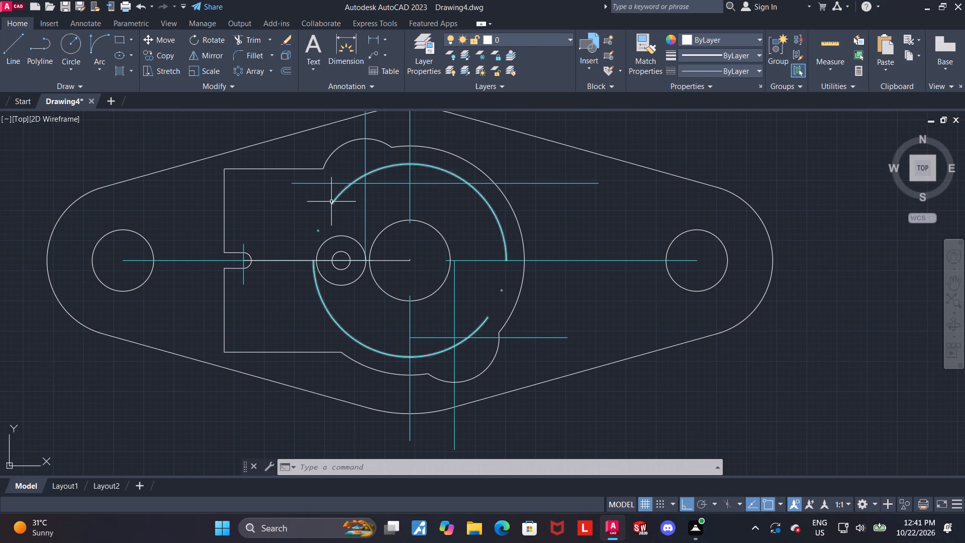
middle_drag(328, 201, 327, 206)
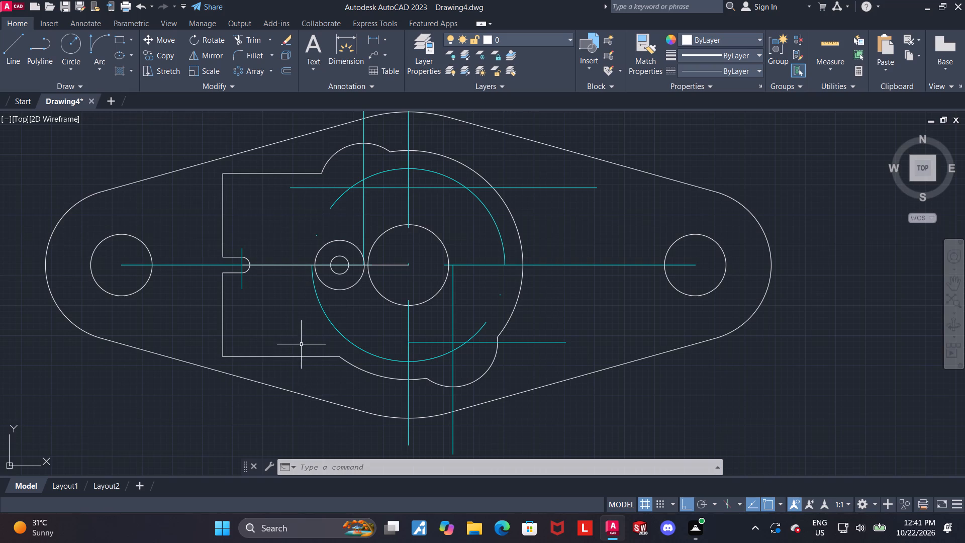
middle_drag(303, 342, 301, 312)
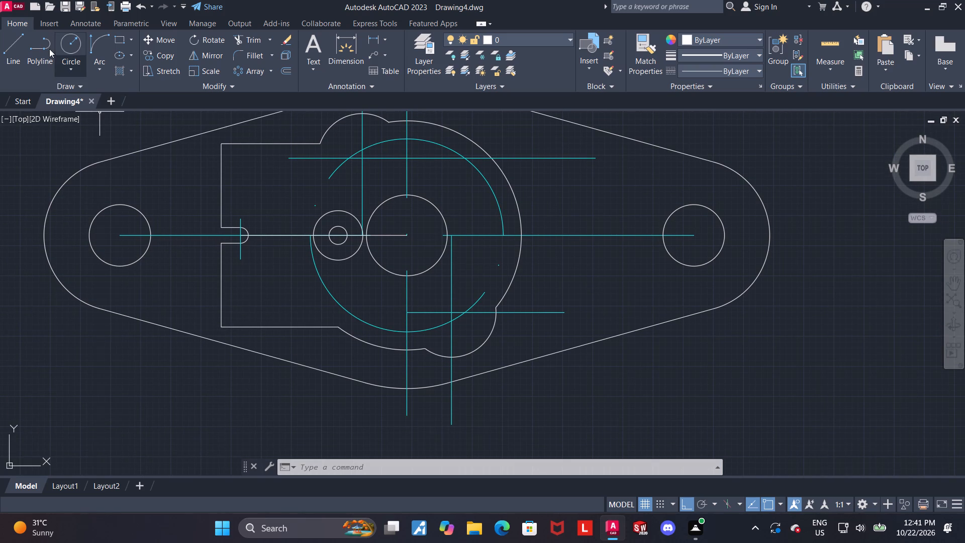
Delete the white 13.8 construction line between the slot and the central hole's centre.
click(11, 52)
key(Escape)
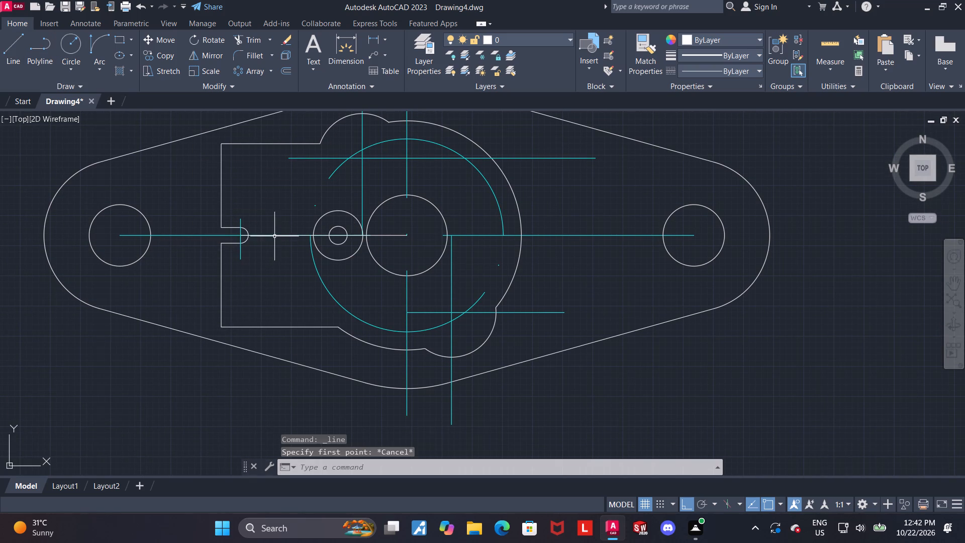
click(275, 234)
key(Delete)
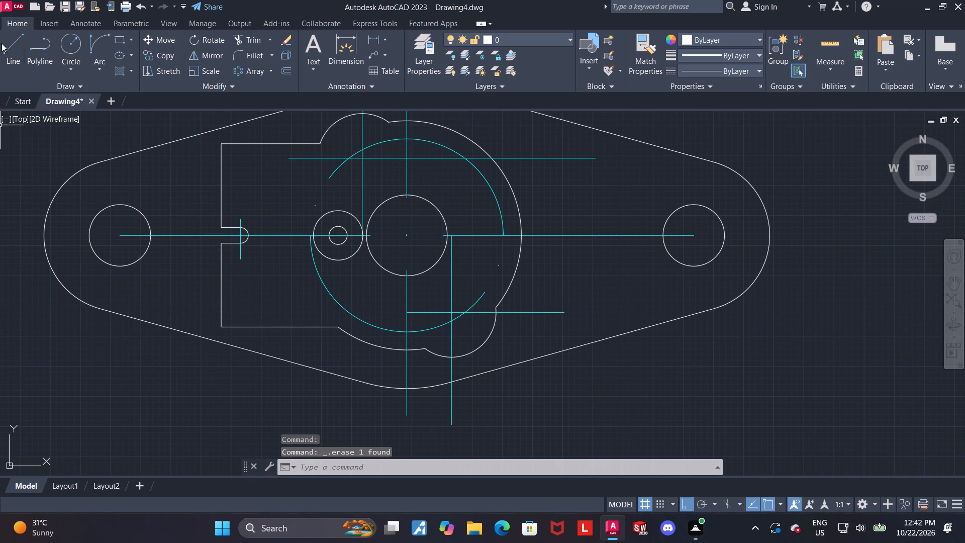
Draw a construction line 10.4 leftward from the central hole's centre, continued by a segment 6 long straight down.
click(9, 44)
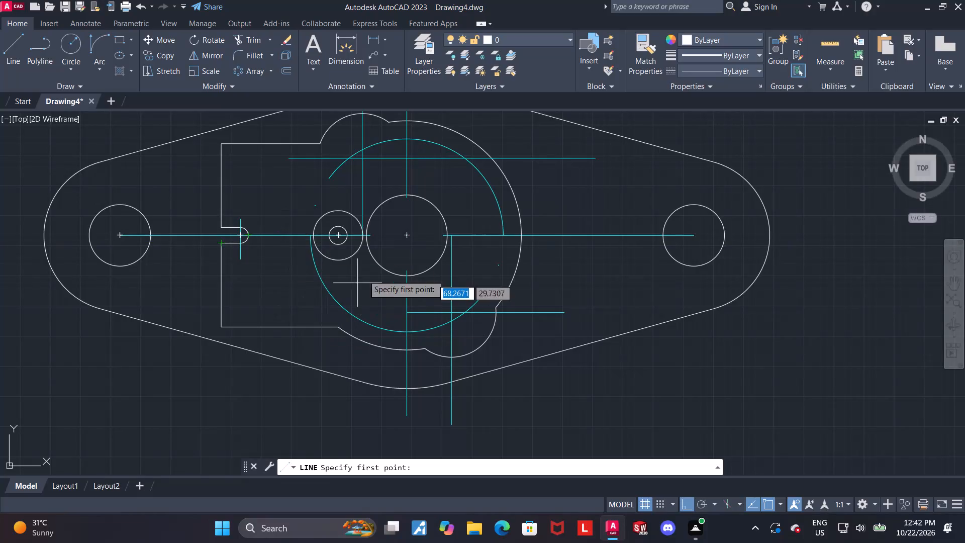
scroll(408, 237, up, 2)
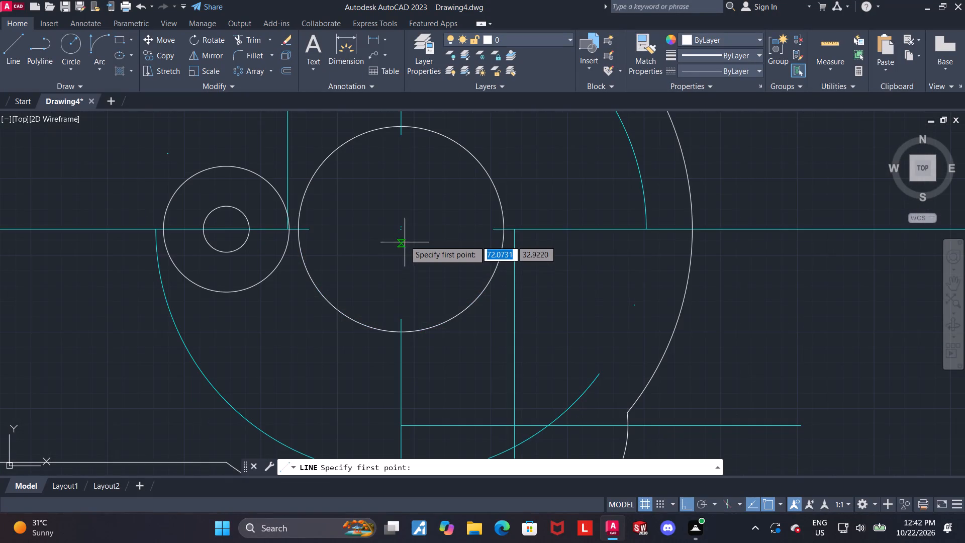
scroll(405, 234, up, 3)
scroll(380, 223, down, 1)
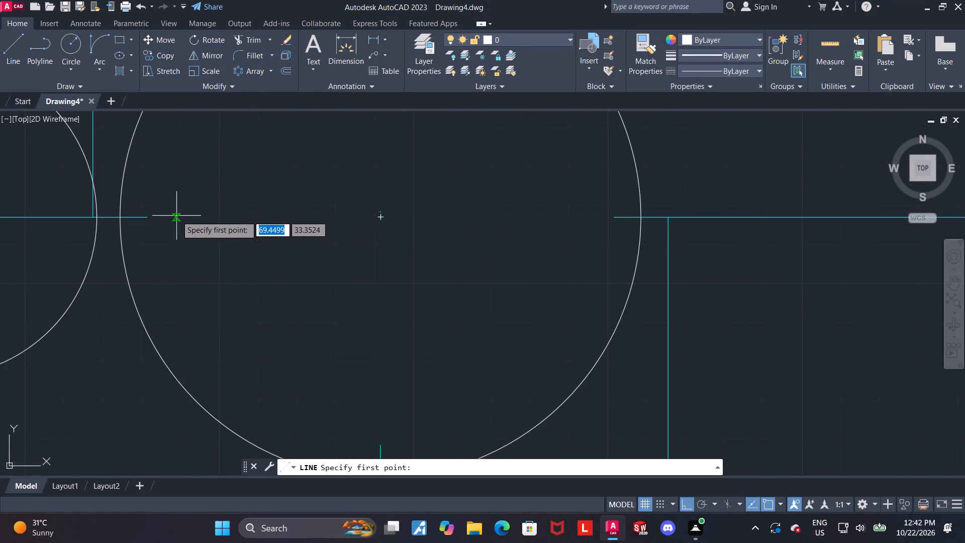
click(379, 218)
scroll(379, 223, down, 3)
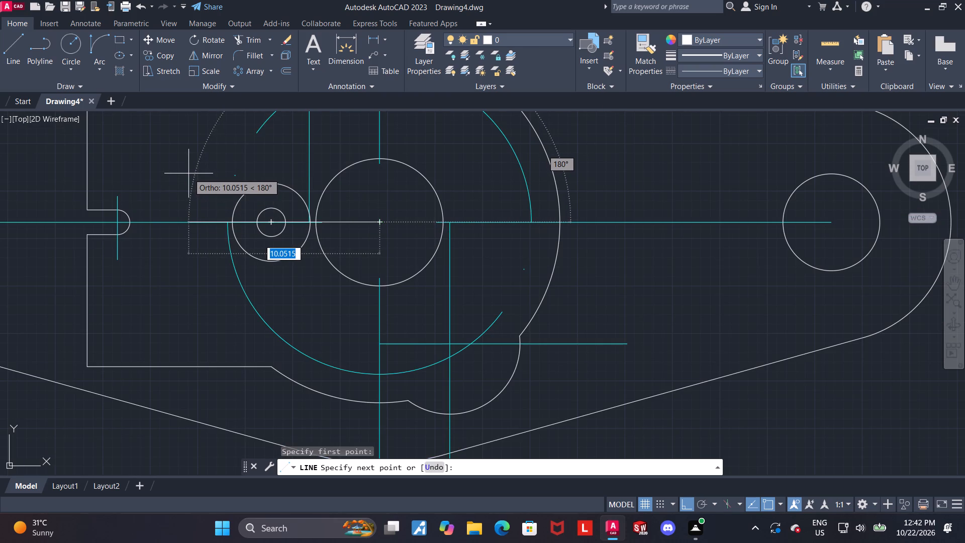
text(10.4)
key(Return)
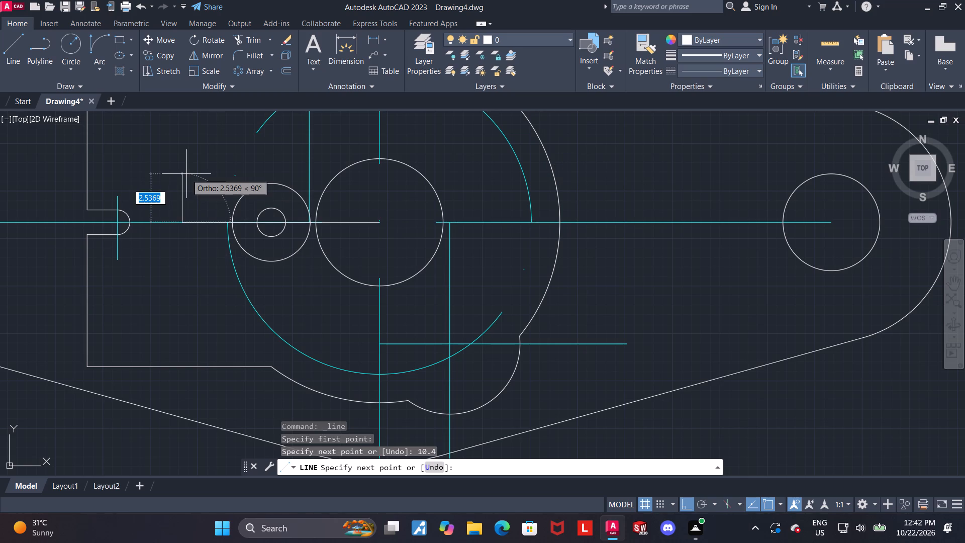
scroll(192, 190, down, 3)
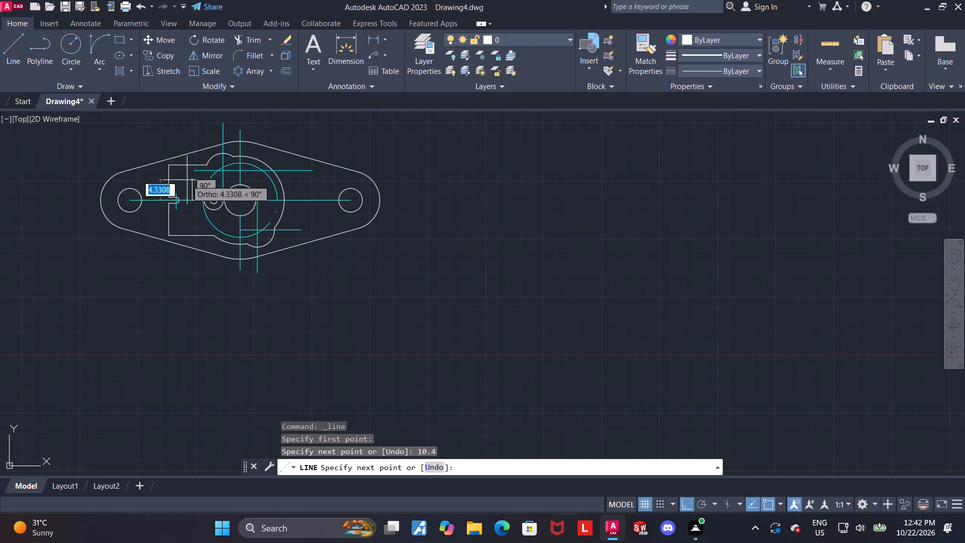
scroll(184, 175, up, 1)
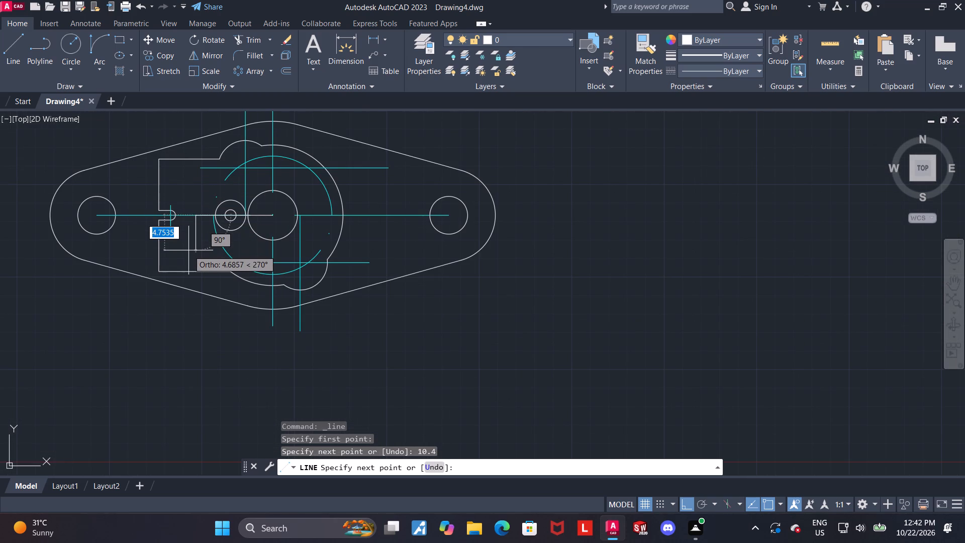
key(6)
key(Return)
key(Escape)
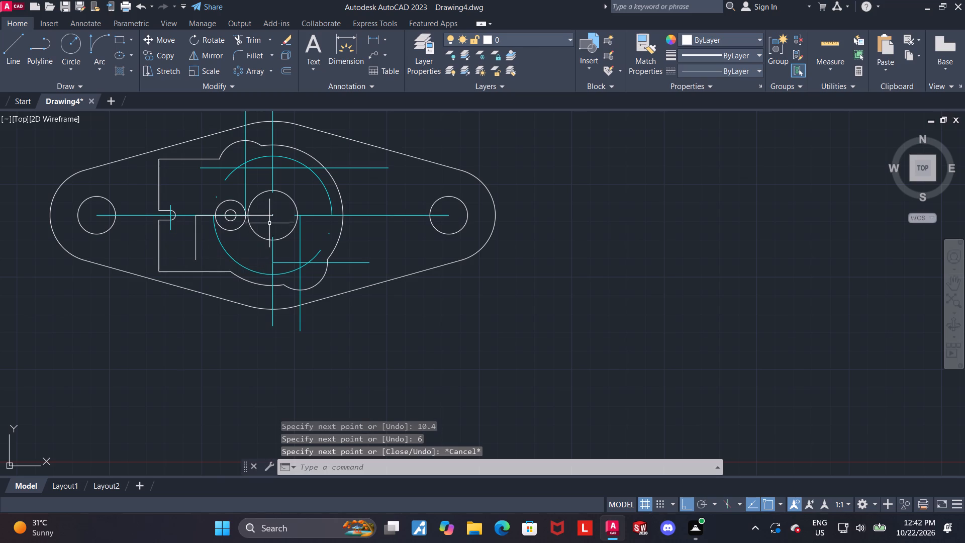
Delete the horizontal 10.4 construction line, keeping the vertical segment.
click(261, 216)
key(Delete)
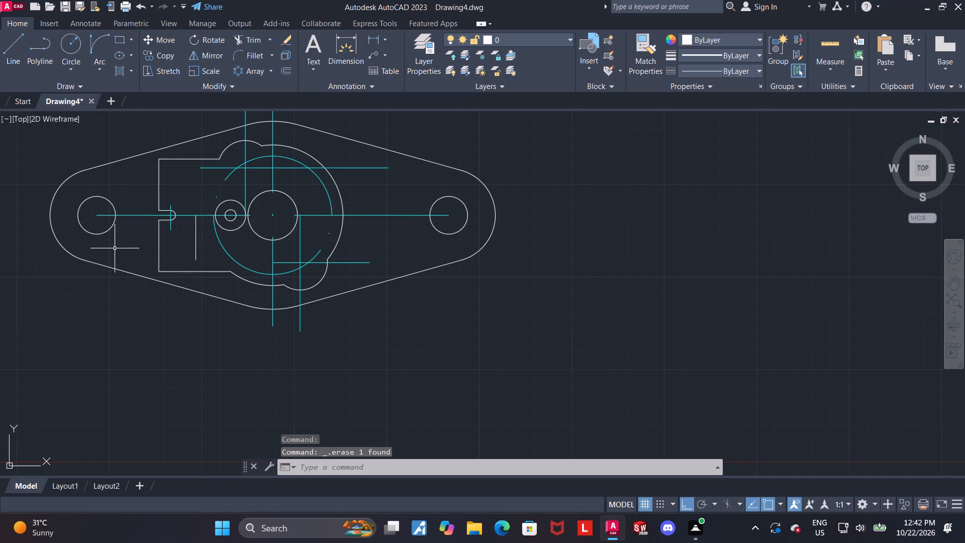
Draw a circle of diameter 1.3 centred on the lower end of the white vertical construction line.
scroll(196, 251, up, 2)
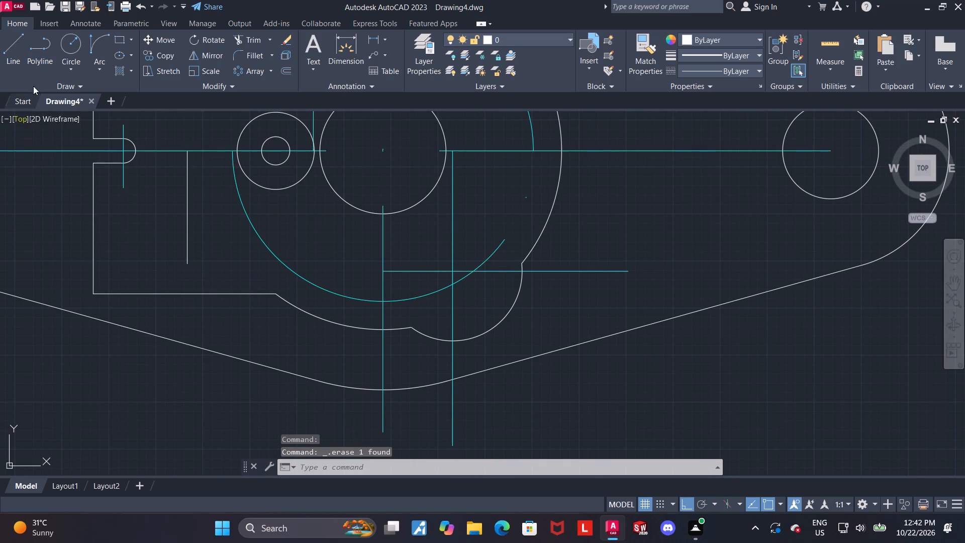
click(65, 49)
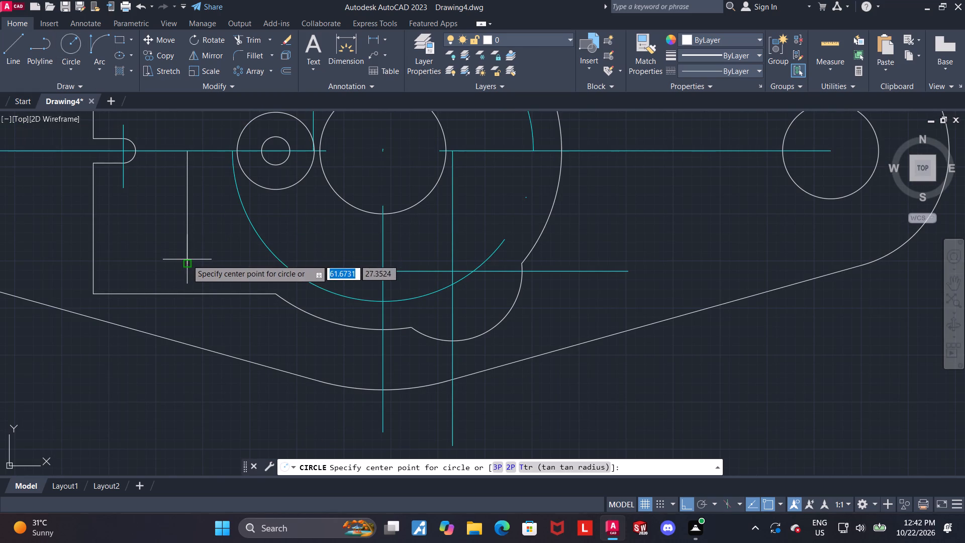
click(187, 259)
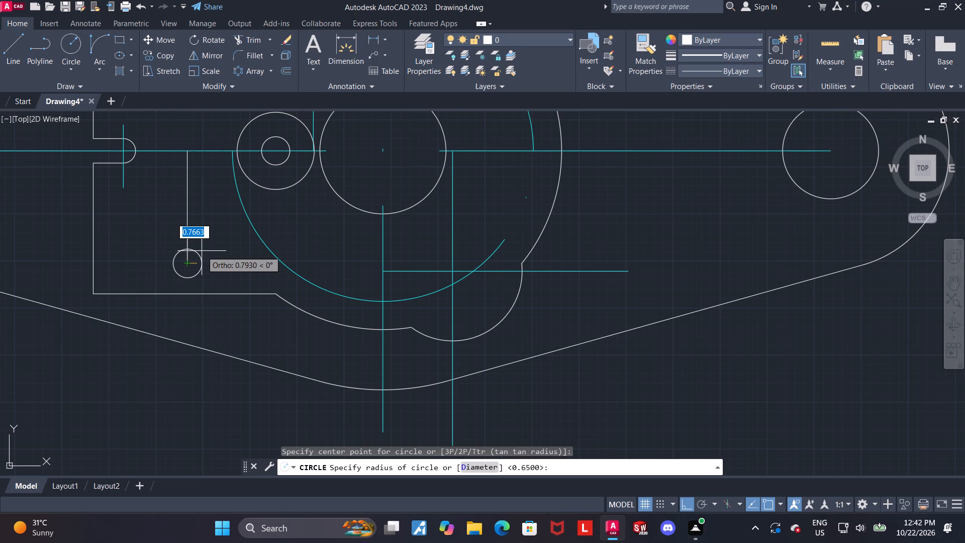
key(d)
key(Return)
text(1.3)
key(Return)
key(Escape)
Draw two vertical lines from the small circle's left and right quadrants down past the boss's lower edge.
click(9, 41)
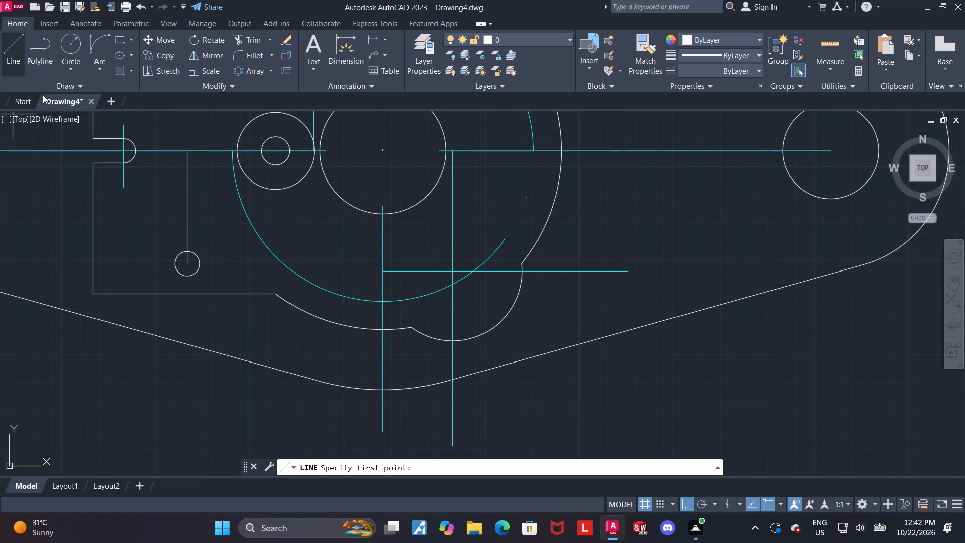
click(172, 265)
click(170, 313)
key(Escape)
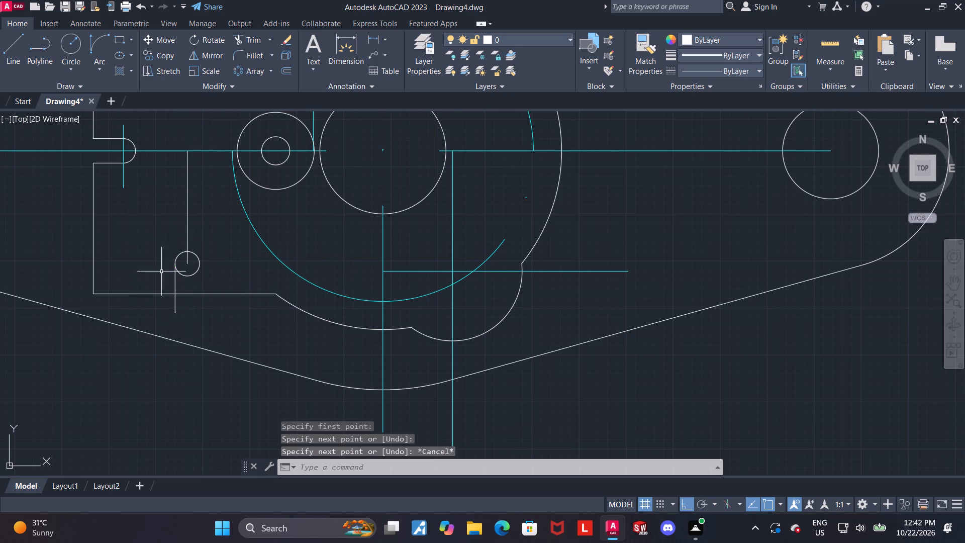
click(9, 65)
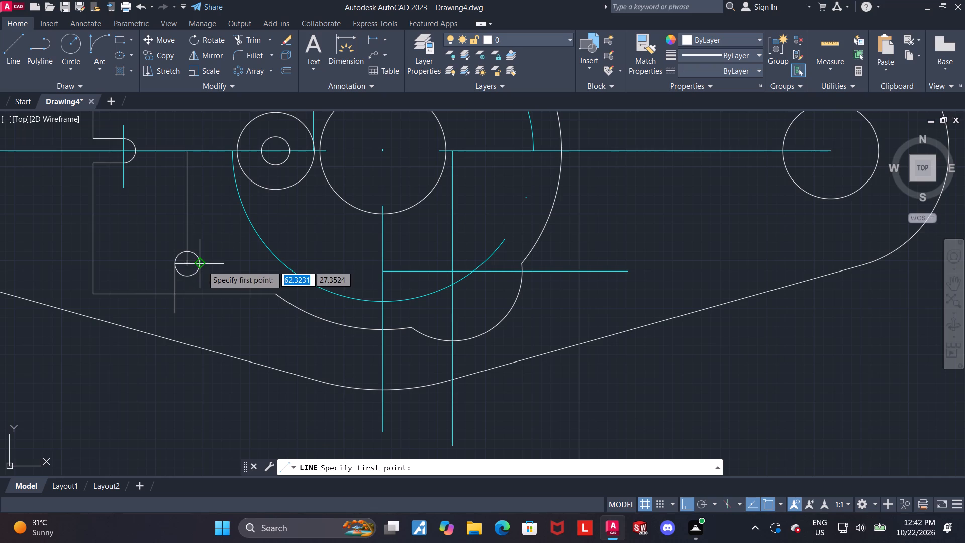
click(202, 265)
click(210, 308)
key(Escape)
key(Escape)
Trim the overhanging line ends, the circle's lower half and the edge between the lines to form an open slot.
click(245, 41)
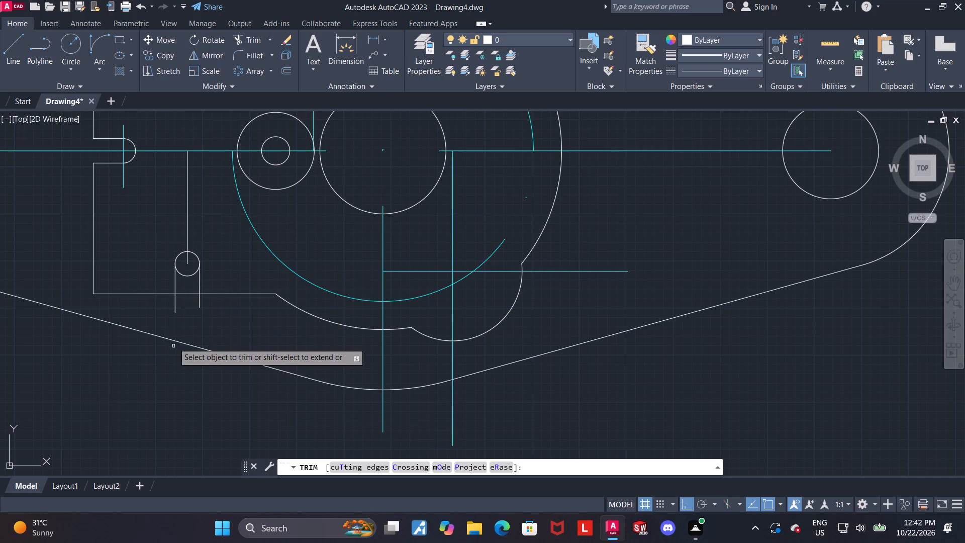
drag(169, 308, 202, 308)
click(186, 278)
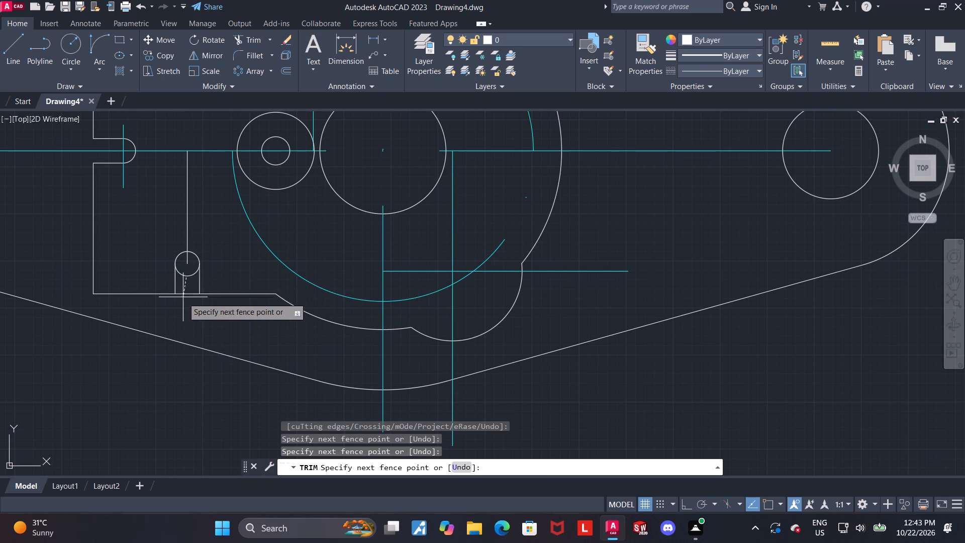
click(184, 274)
click(186, 284)
click(186, 300)
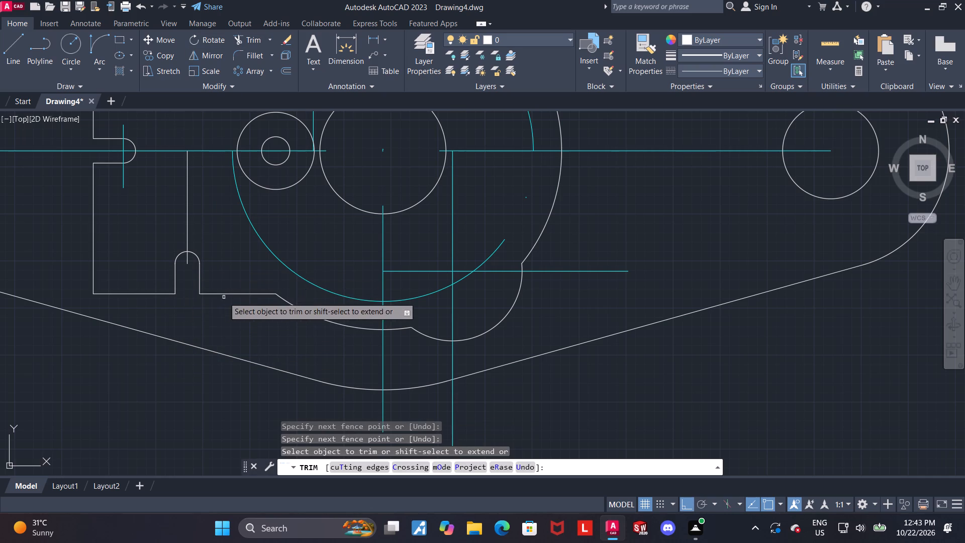
scroll(208, 305, down, 1)
scroll(173, 283, up, 1)
key(Escape)
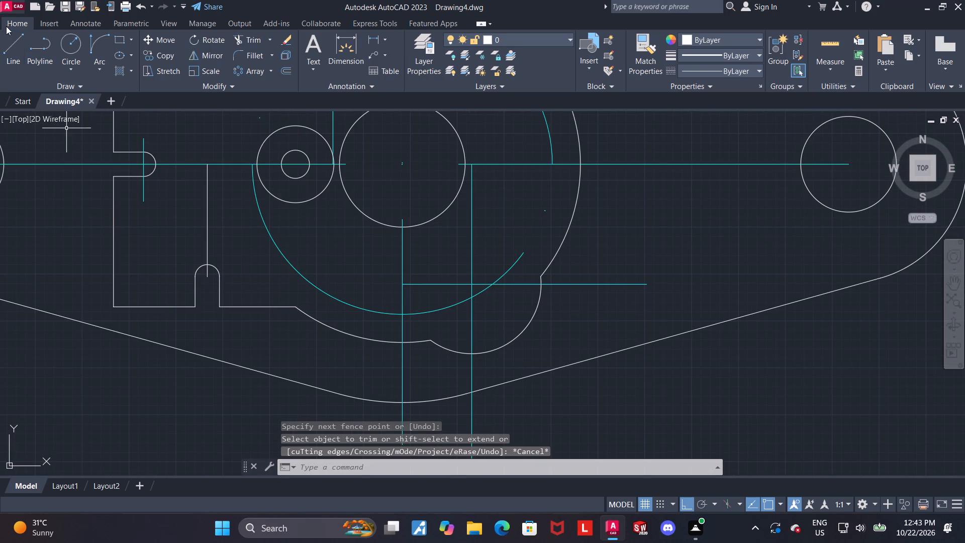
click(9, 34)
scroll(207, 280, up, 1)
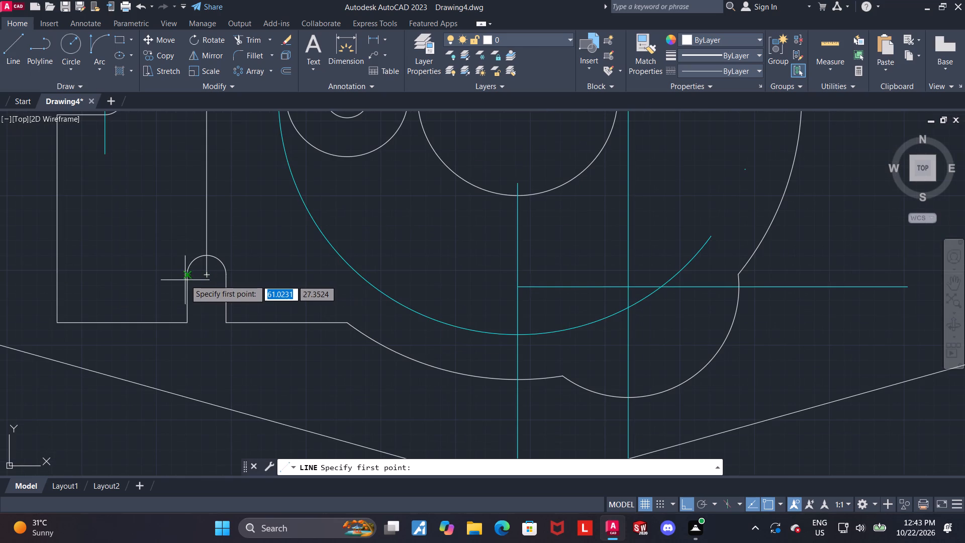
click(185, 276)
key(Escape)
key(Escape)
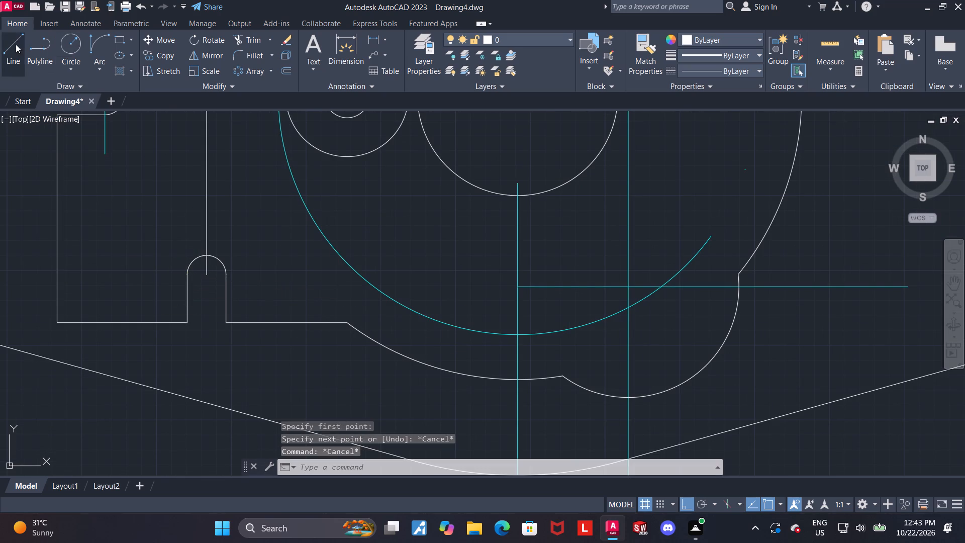
Draw a horizontal centreline about 2.4 long across the lower slot, through its arc centre.
click(15, 43)
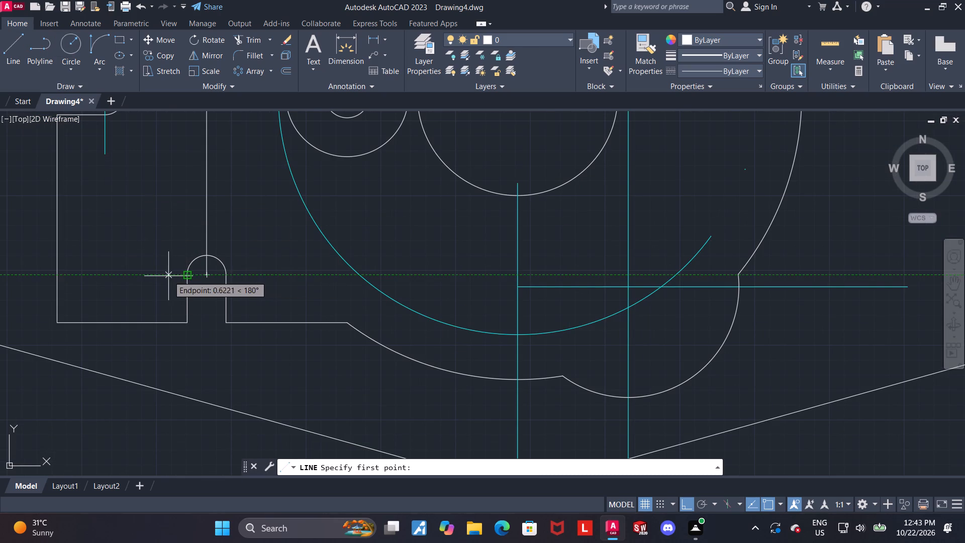
click(168, 276)
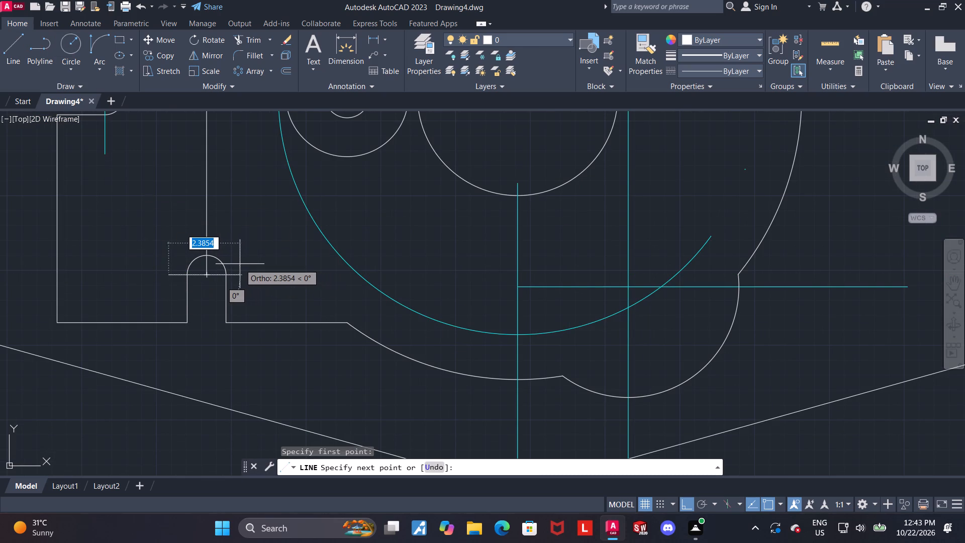
click(240, 264)
key(Escape)
Delete the white vertical construction line between the main horizontal centreline and the lower slot.
scroll(195, 247, down, 2)
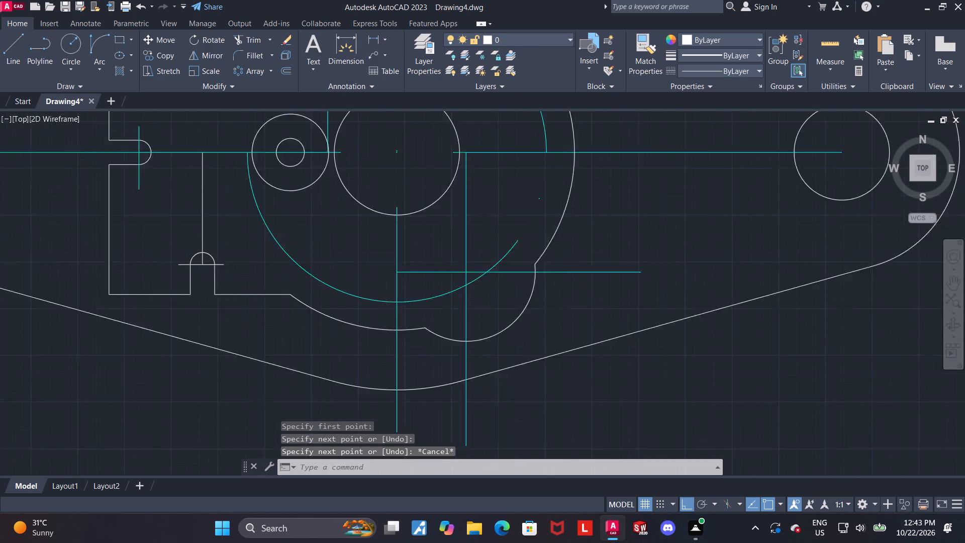
click(200, 223)
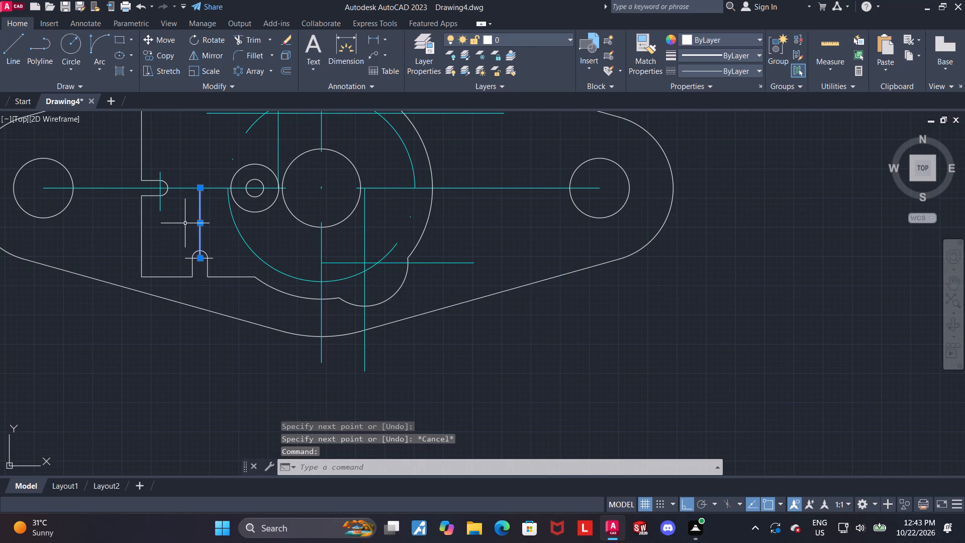
key(Delete)
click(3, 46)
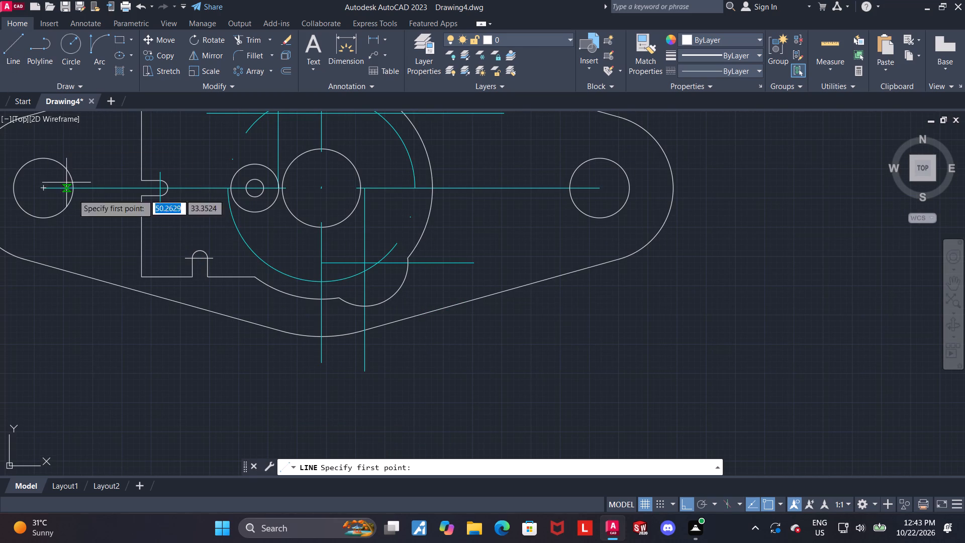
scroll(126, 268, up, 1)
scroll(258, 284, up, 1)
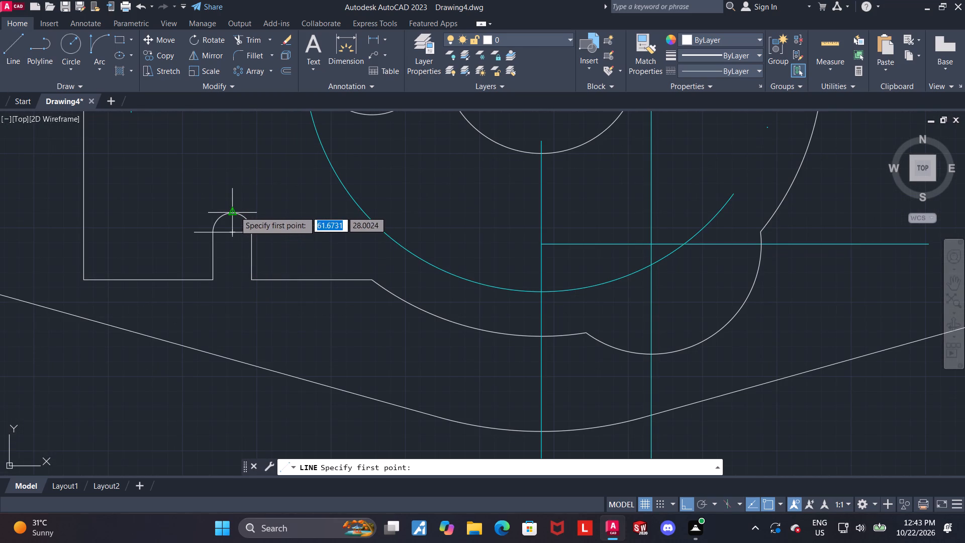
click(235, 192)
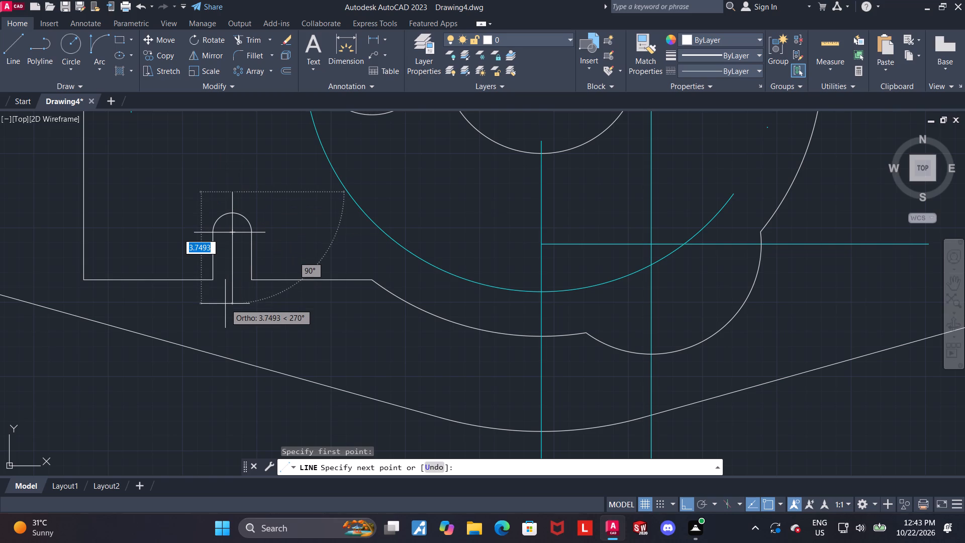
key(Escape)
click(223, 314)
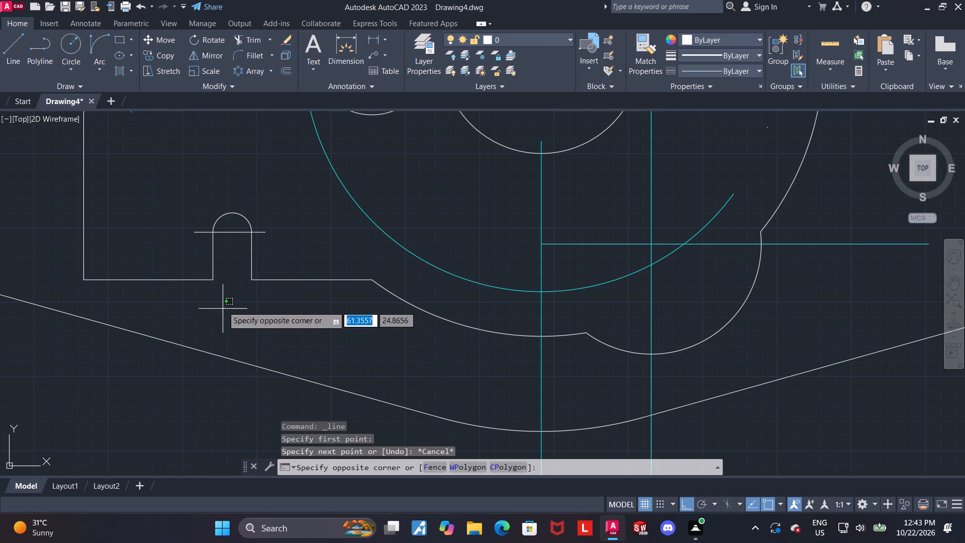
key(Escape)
Draw a vertical centreline through the lower slot, from above its arc to below the boss's lower edge.
click(5, 44)
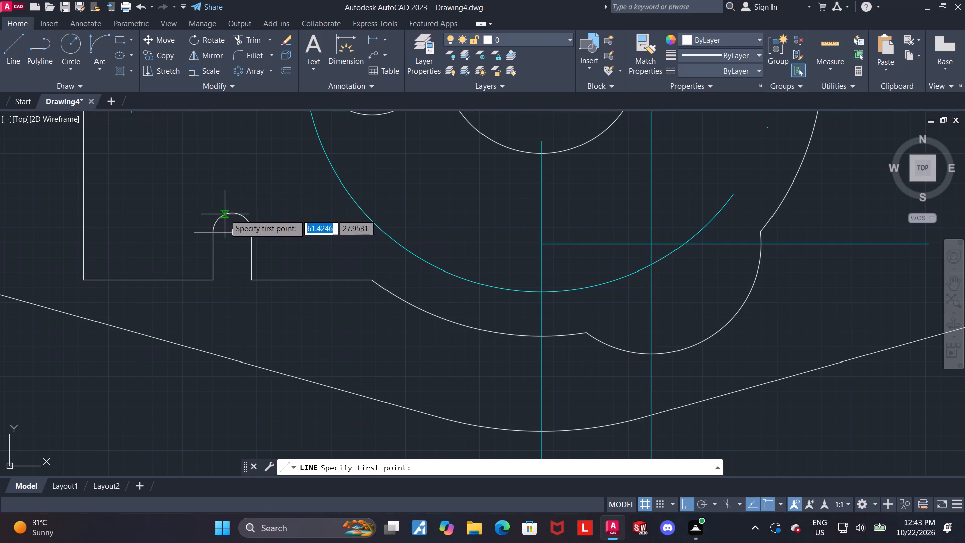
click(231, 190)
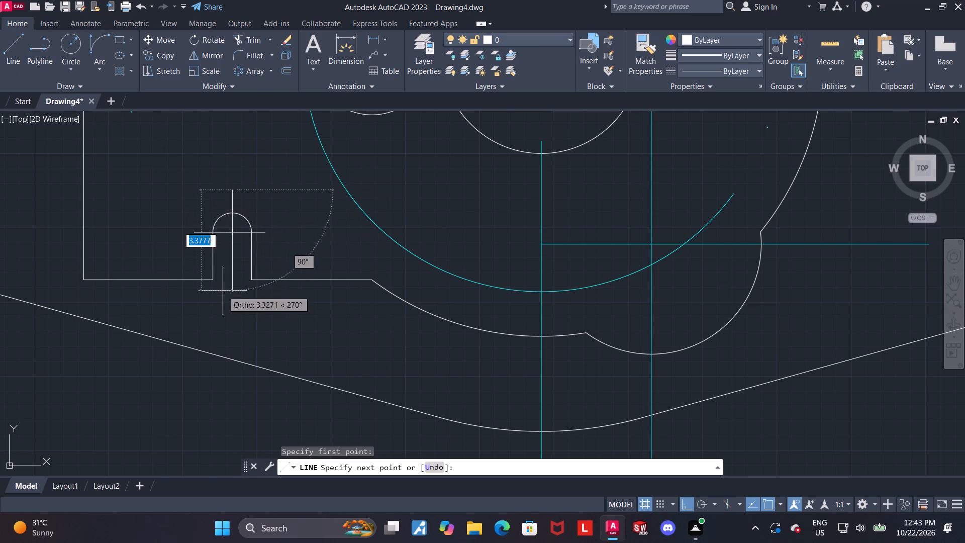
click(222, 298)
key(Escape)
Change the colour of the lower slot's horizontal and vertical centrelines to cyan.
click(243, 241)
click(232, 226)
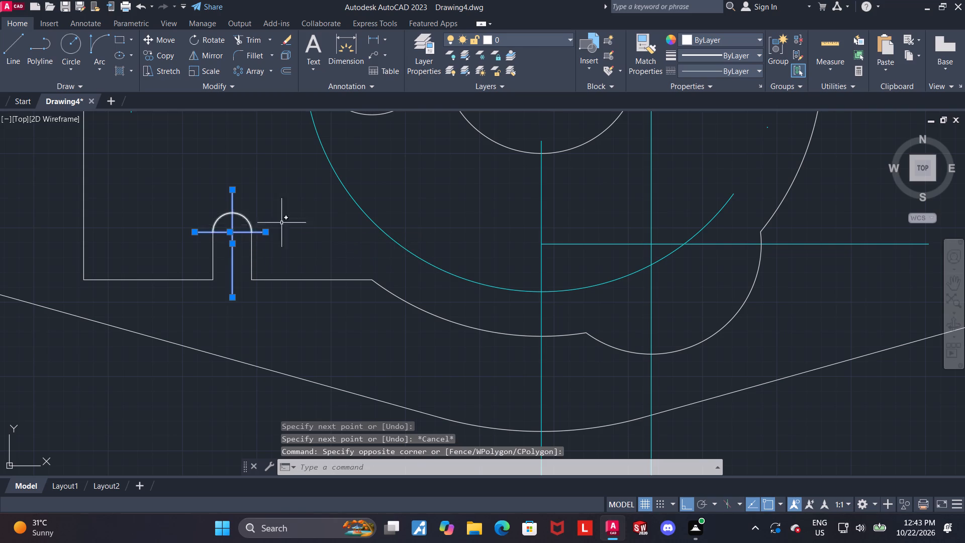
click(719, 69)
click(723, 107)
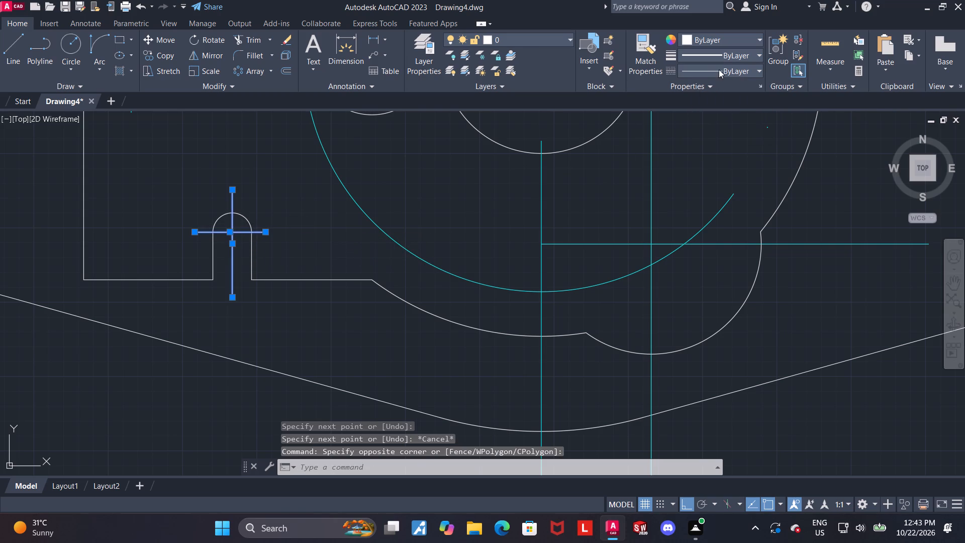
click(719, 69)
click(725, 117)
click(728, 40)
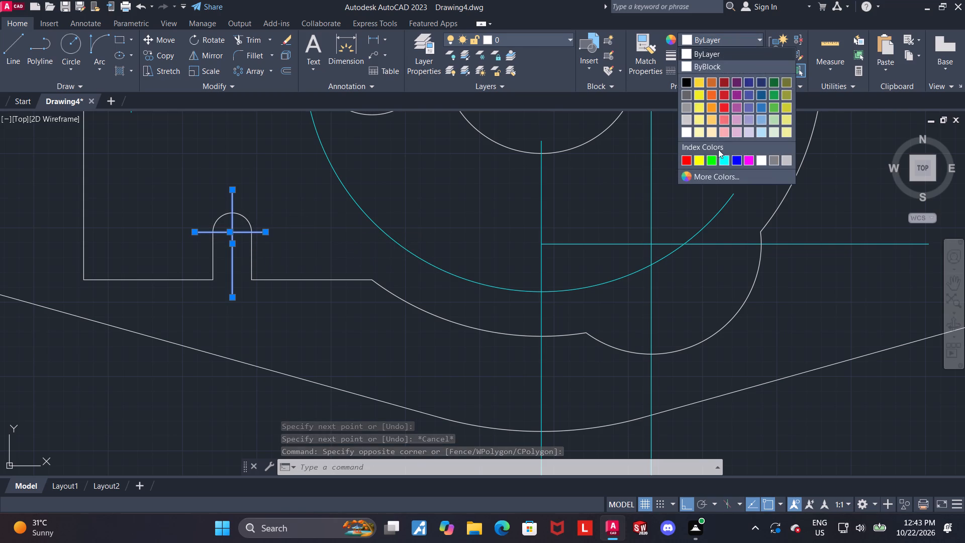
click(722, 162)
key(Escape)
Mirror the lower slot's arc and two sides about the part's horizontal centreline, keeping the source objects.
scroll(284, 264, down, 3)
middle_drag(283, 262, 282, 274)
scroll(279, 272, up, 1)
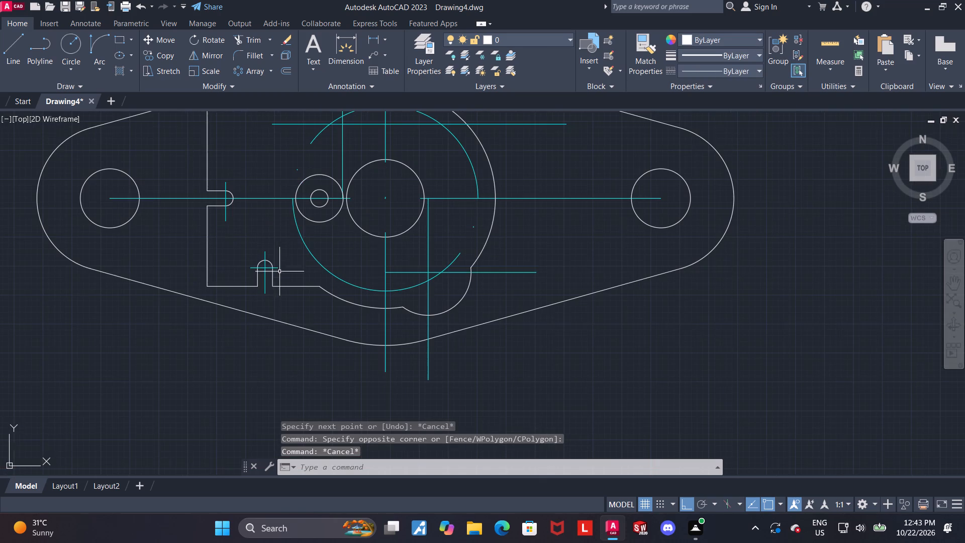
scroll(257, 303, up, 1)
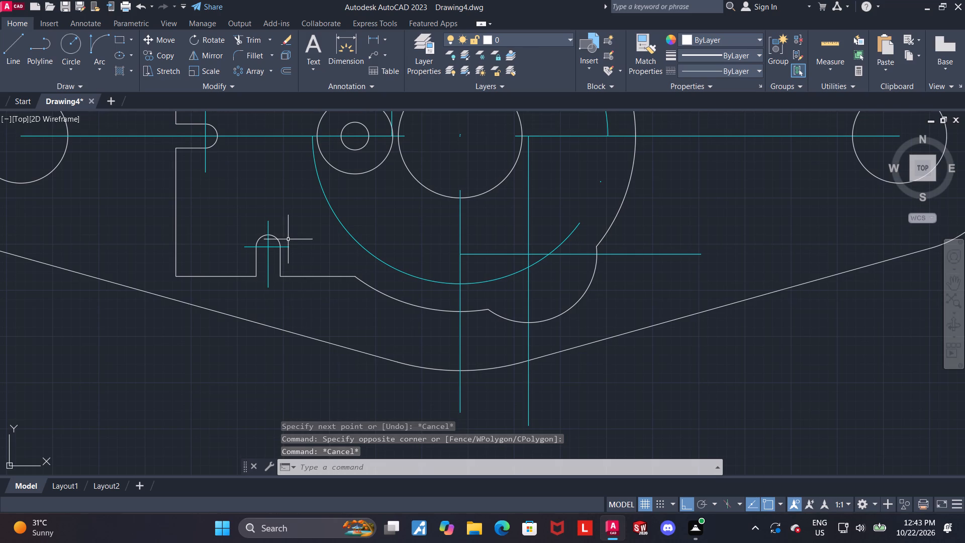
middle_drag(288, 240, 290, 258)
click(260, 278)
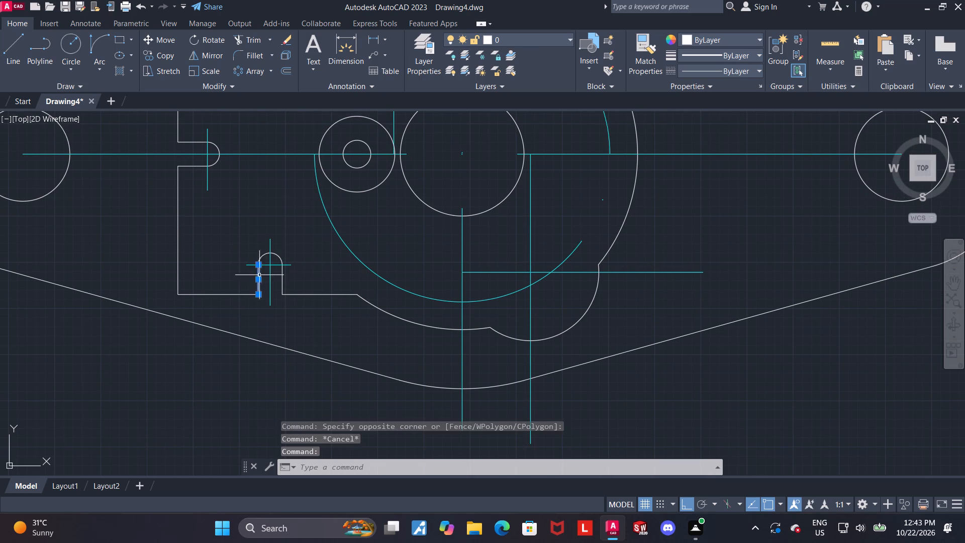
click(264, 253)
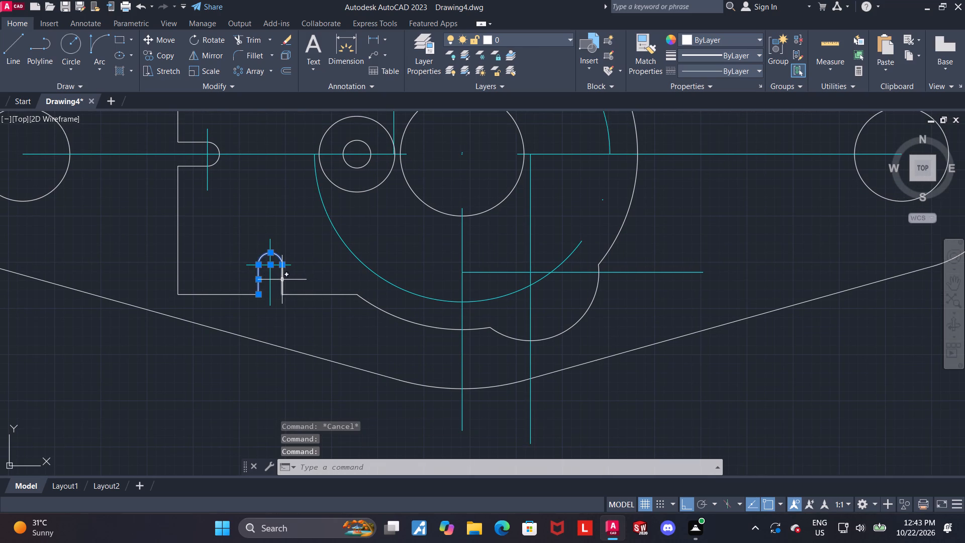
click(282, 280)
scroll(315, 265, down, 1)
middle_drag(338, 266, 333, 280)
click(215, 54)
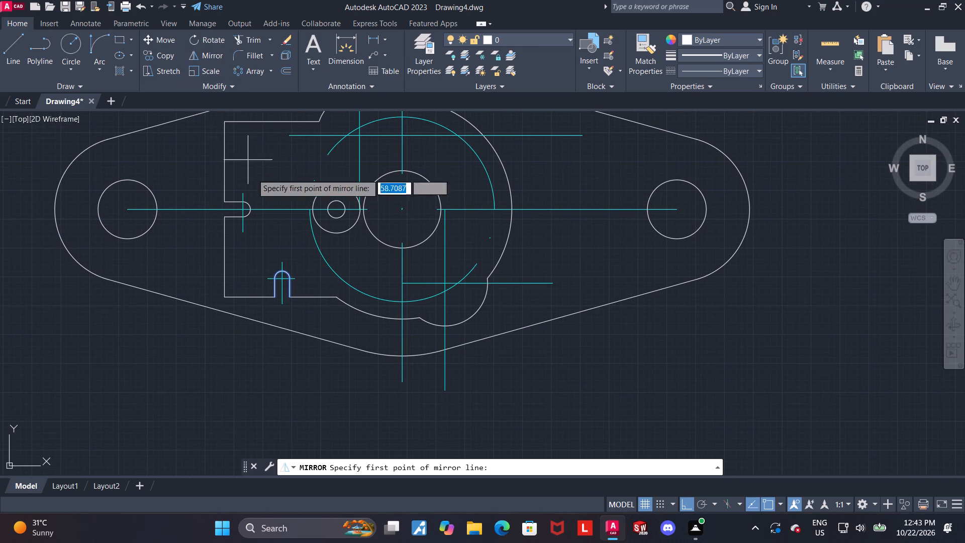
middle_drag(252, 201, 251, 230)
scroll(322, 219, up, 1)
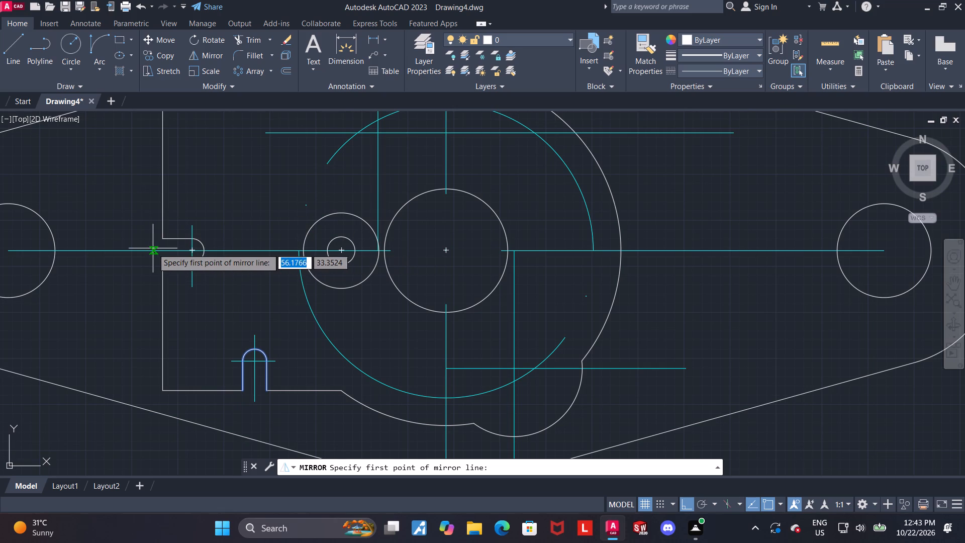
click(191, 251)
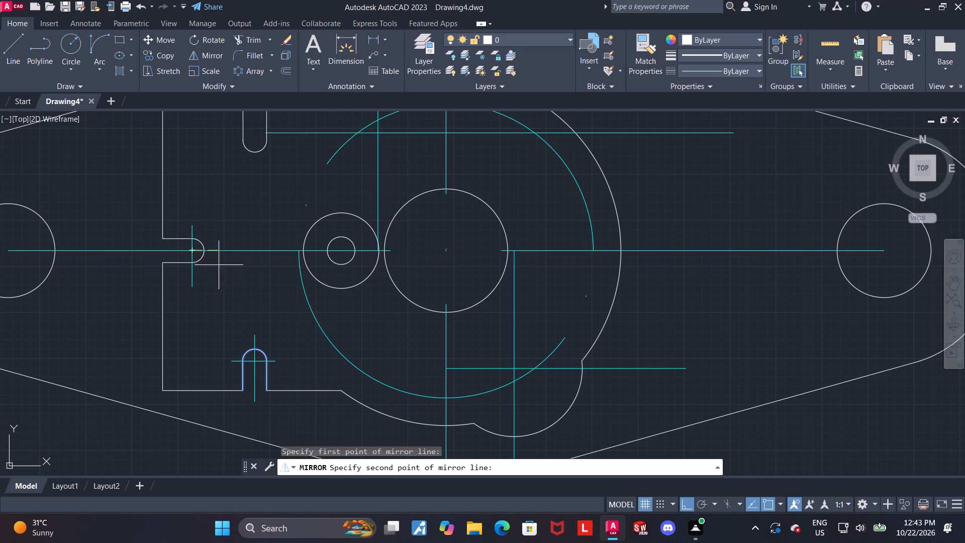
click(619, 251)
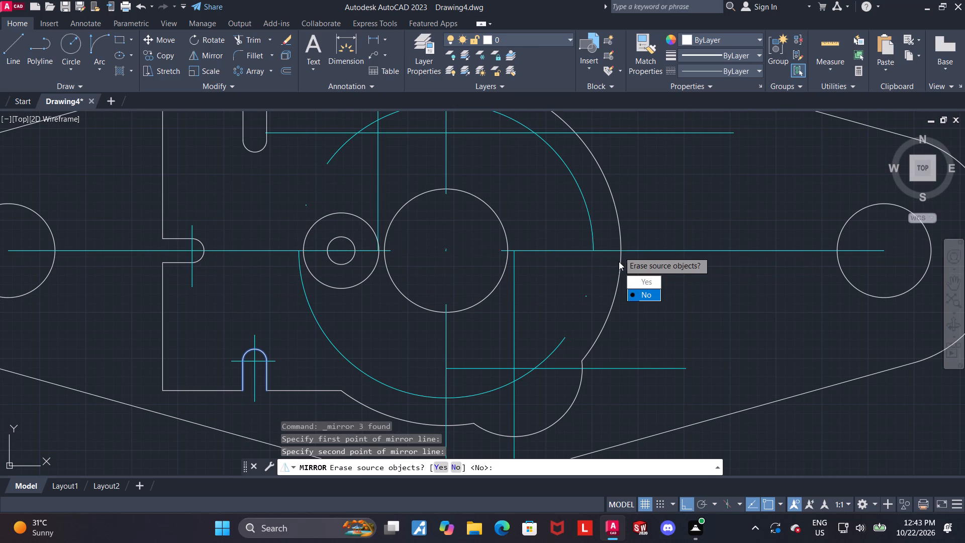
drag(638, 297, 619, 251)
Trim the boss's upper edge across the mouth of the mirrored upper slot to leave it open.
scroll(615, 252, down, 2)
middle_drag(613, 247, 534, 293)
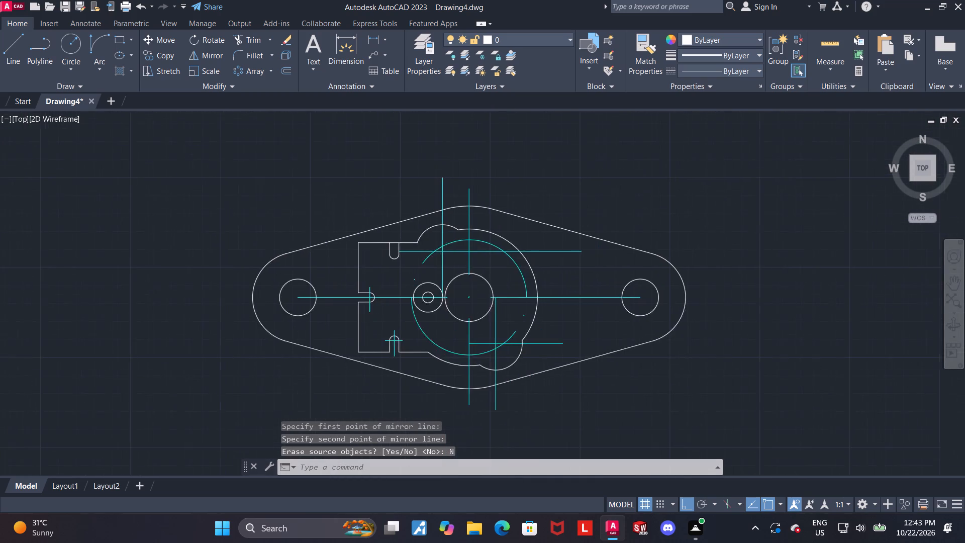
scroll(425, 249, up, 3)
click(252, 40)
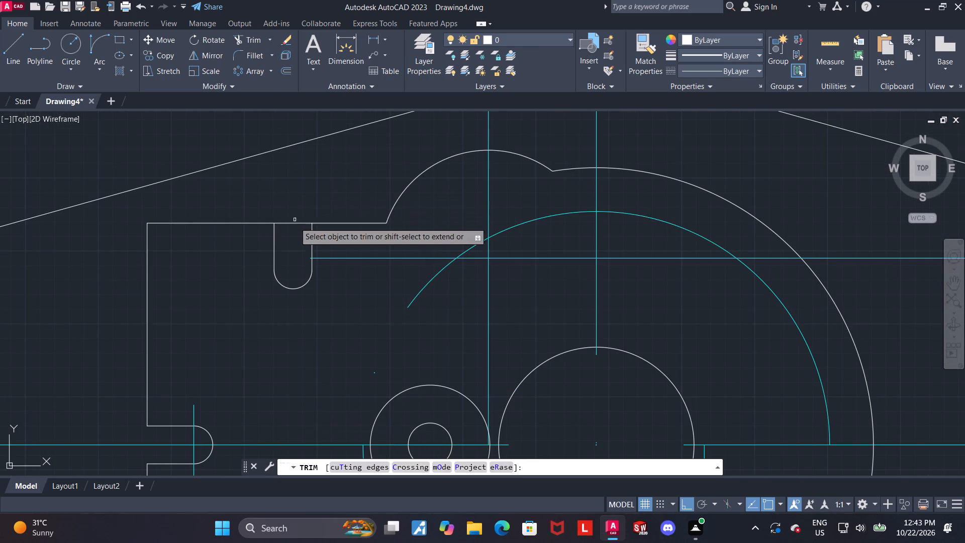
drag(296, 234, 292, 211)
scroll(294, 225, down, 1)
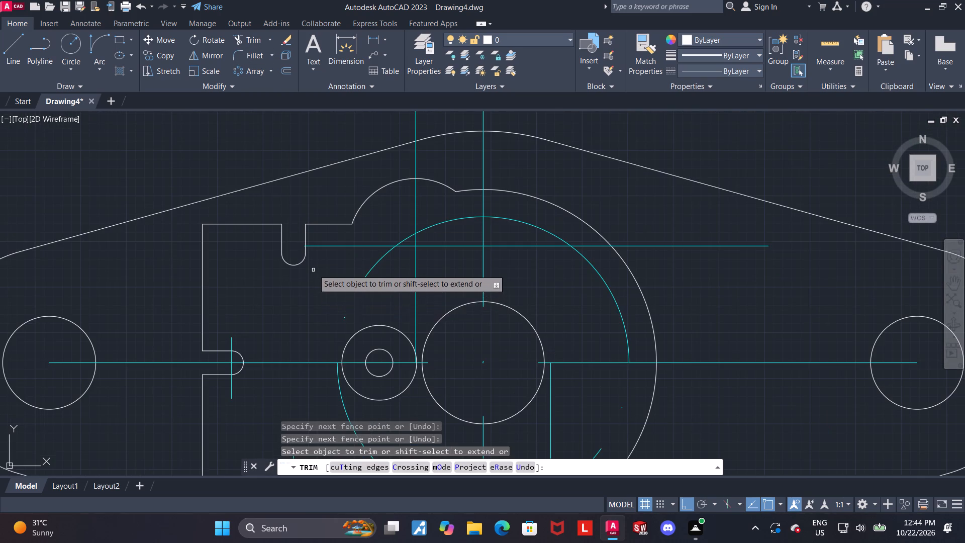
scroll(313, 269, up, 2)
scroll(313, 239, down, 1)
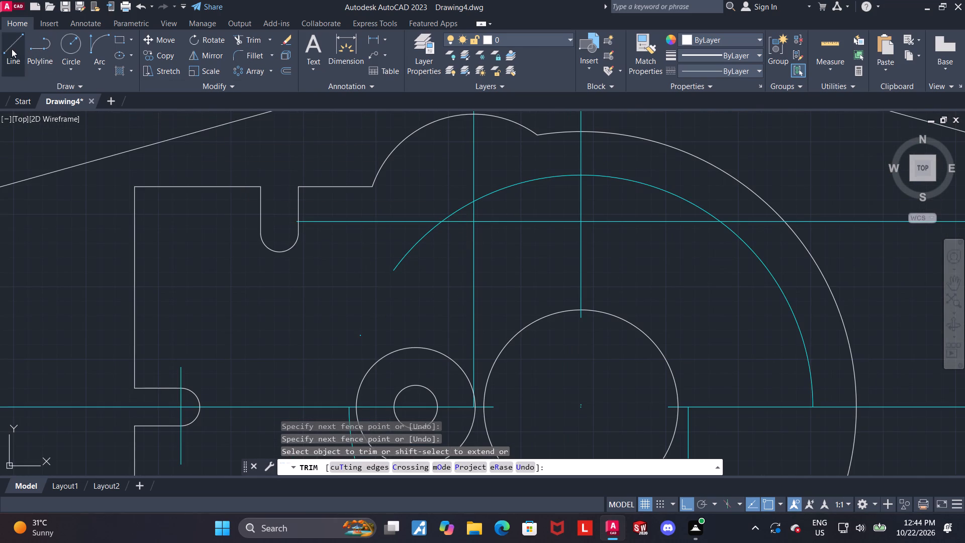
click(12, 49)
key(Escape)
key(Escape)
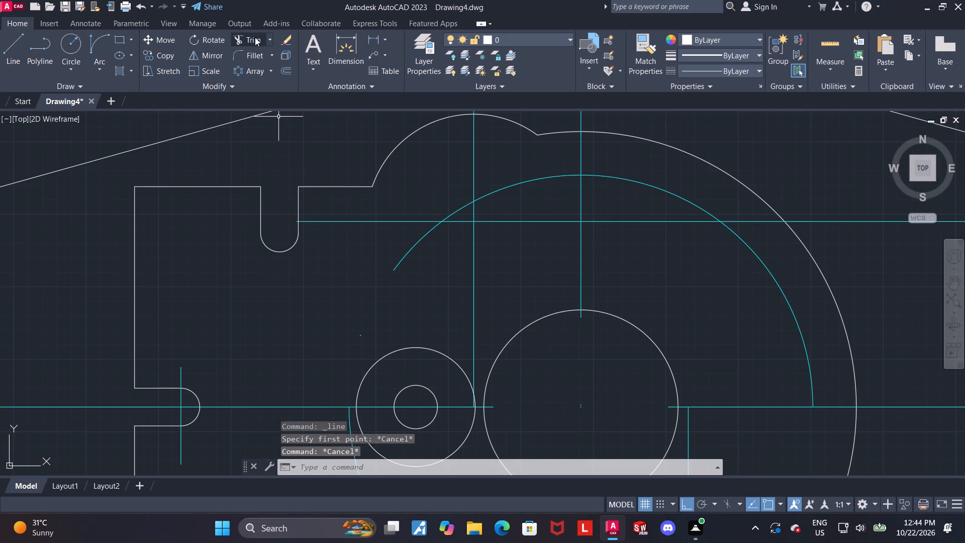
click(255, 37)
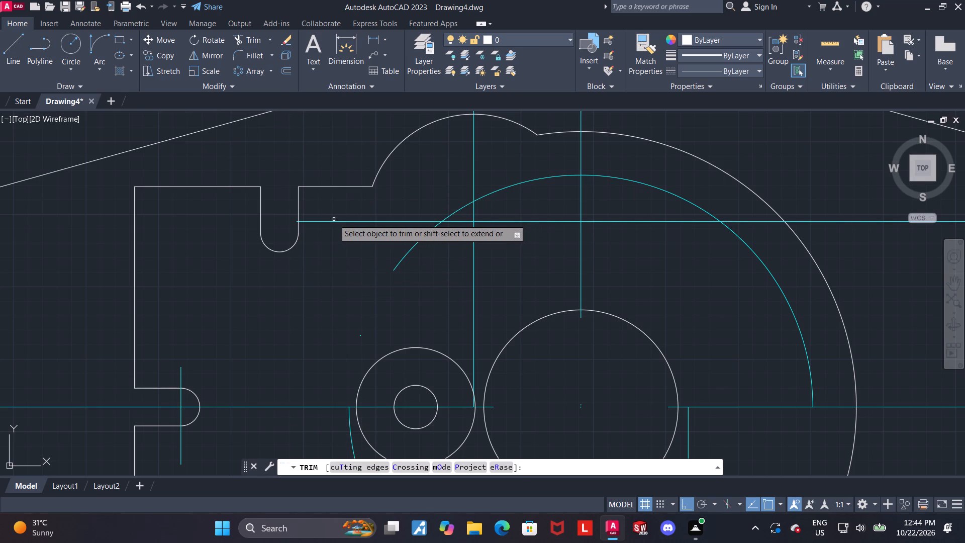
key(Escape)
Draw a short vertical cutting line across the upper horizontal centreline, just right of the upper slot.
click(3, 54)
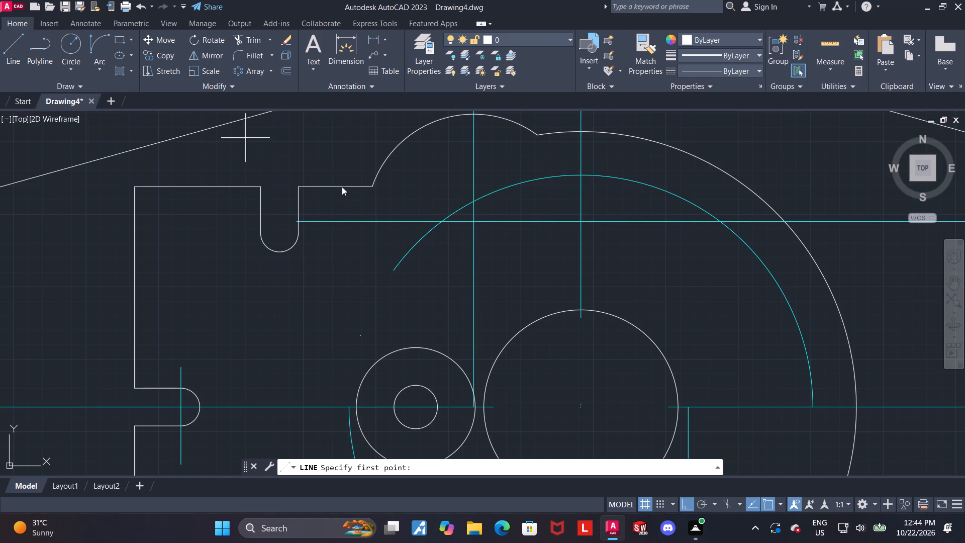
click(338, 195)
click(337, 248)
key(Escape)
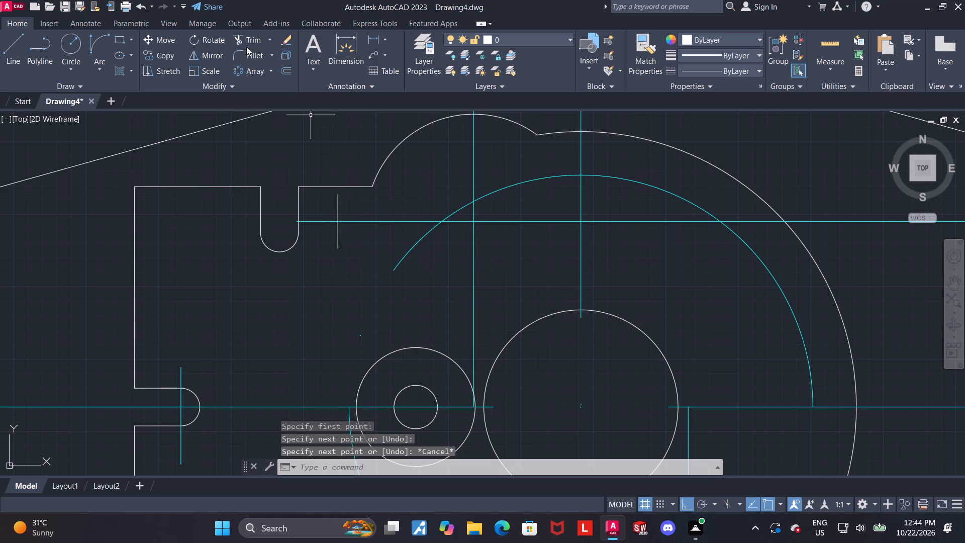
Trim the upper horizontal centreline back to the cutting line, removing the cutting line and the leftover stub at the upper slot.
click(246, 44)
drag(324, 212, 323, 231)
drag(355, 200, 350, 200)
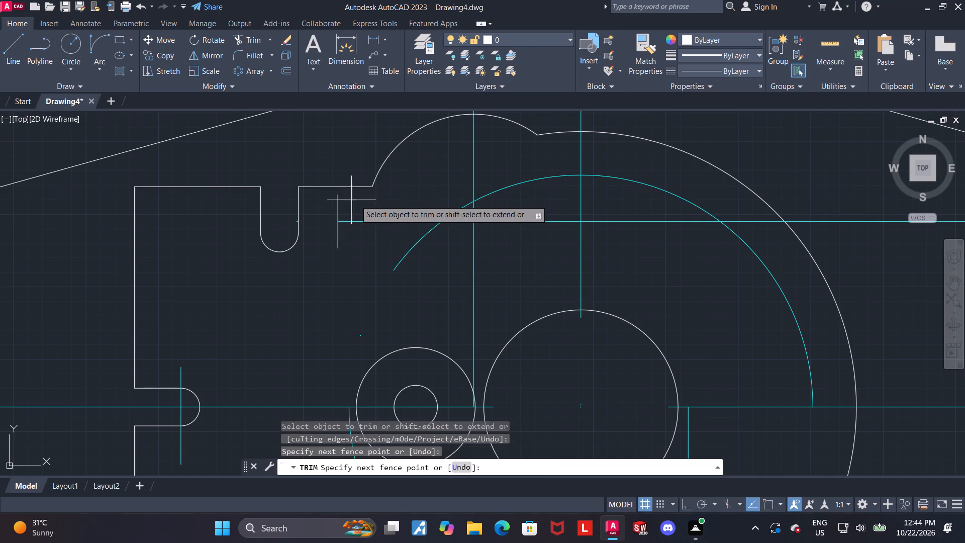
drag(350, 200, 326, 213)
drag(343, 228, 327, 227)
scroll(291, 216, up, 4)
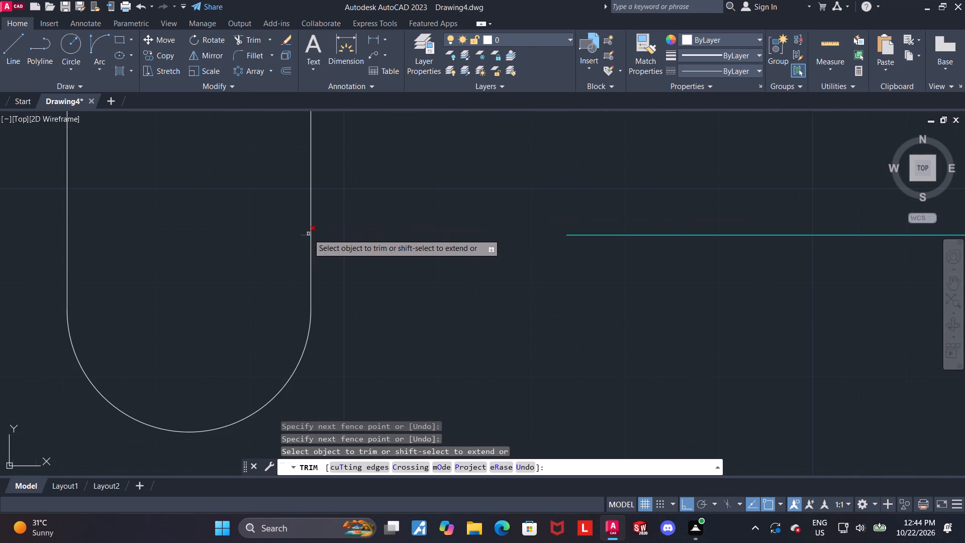
click(308, 234)
scroll(305, 238, down, 3)
key(Escape)
Draw a horizontal centreline through the upper slot's arc centre, extending slightly beyond both slot sides.
click(18, 41)
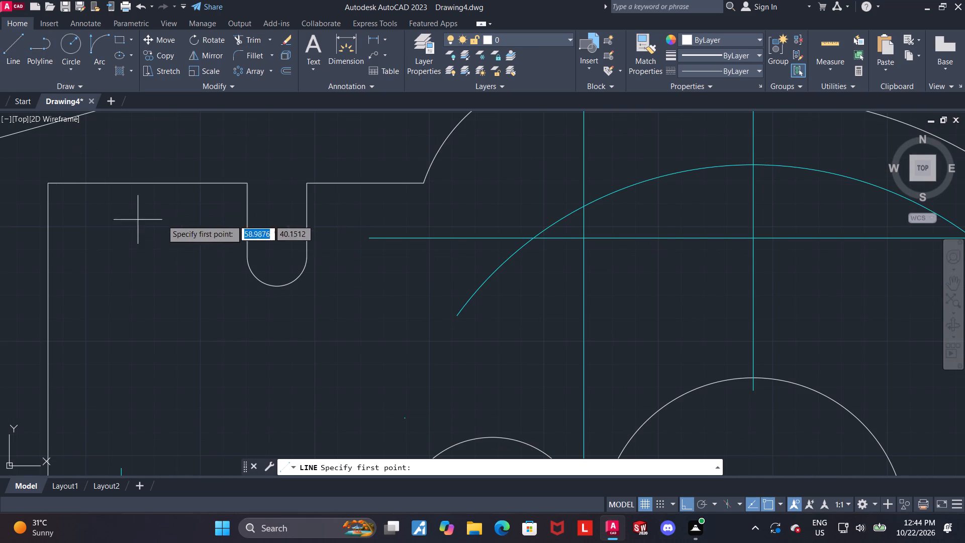
click(228, 256)
click(335, 249)
key(Escape)
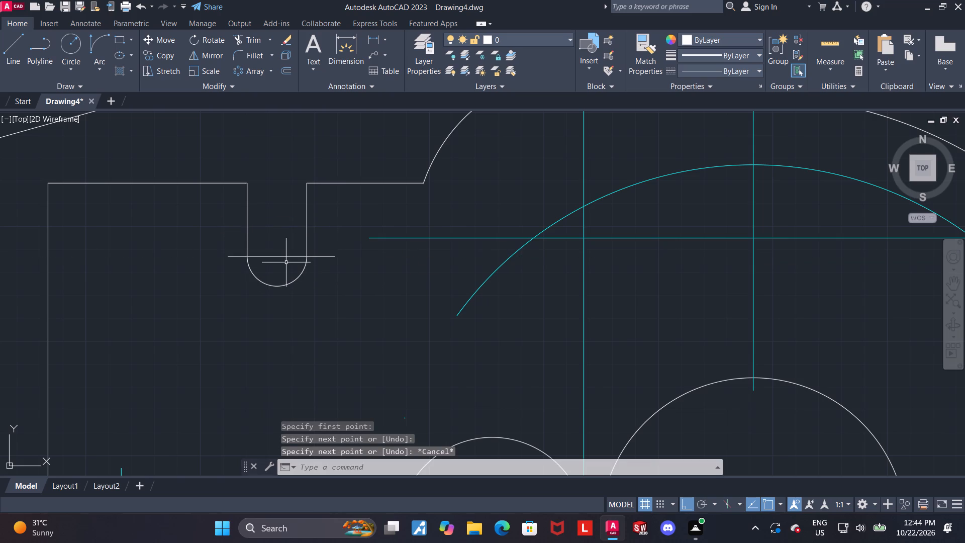
Change the colour of the upper slot's horizontal centreline to cyan.
click(282, 257)
click(697, 73)
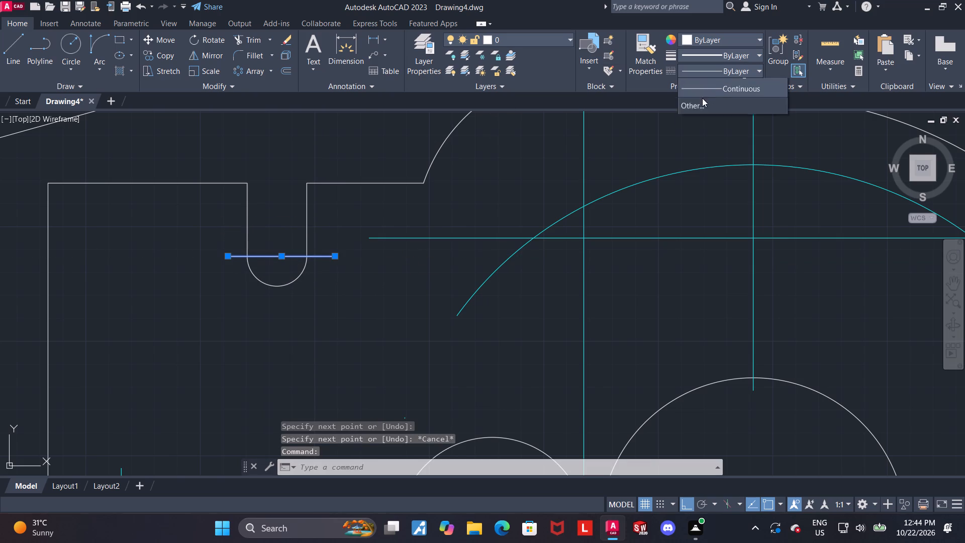
click(706, 116)
click(707, 39)
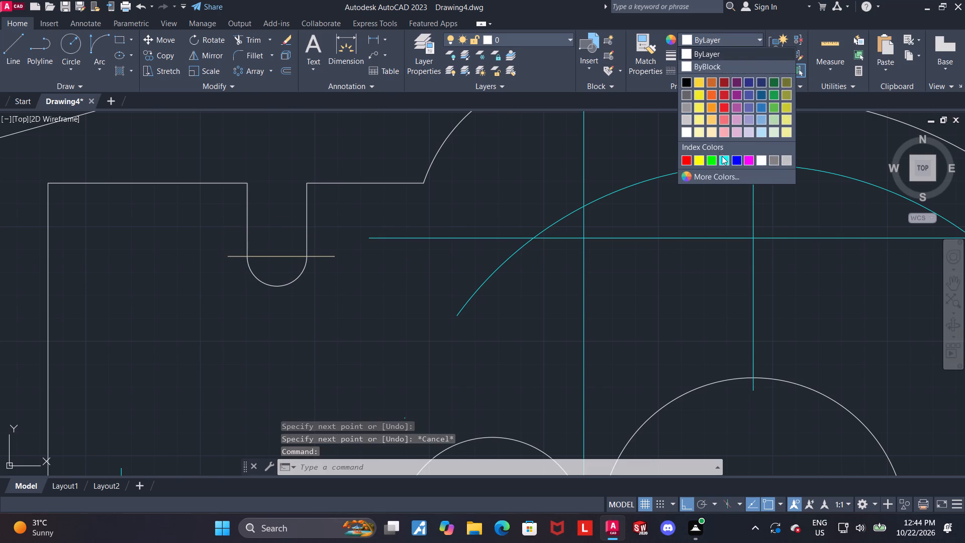
click(723, 157)
key(Escape)
Draw a vertical centreline through the upper slot, from below its arc to above the boss's upper edge.
click(12, 49)
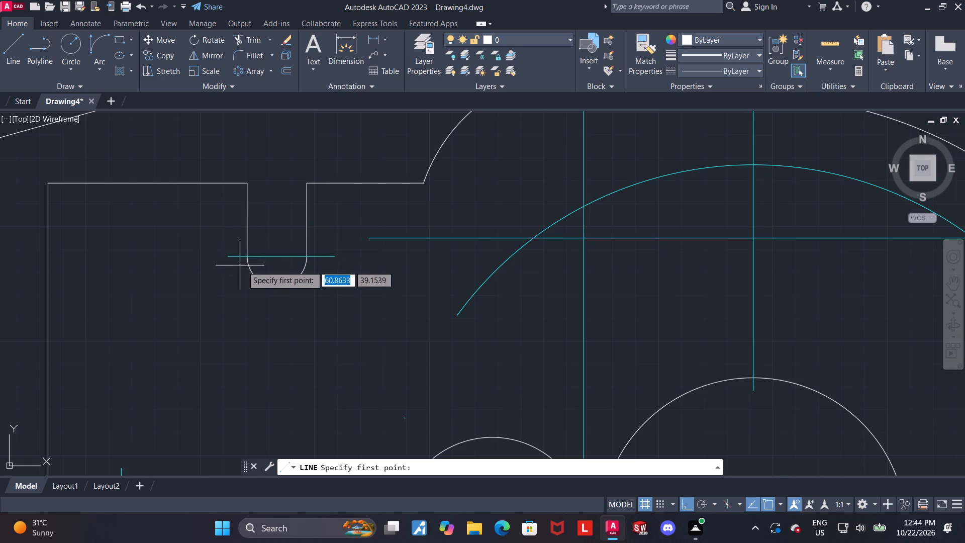
click(276, 308)
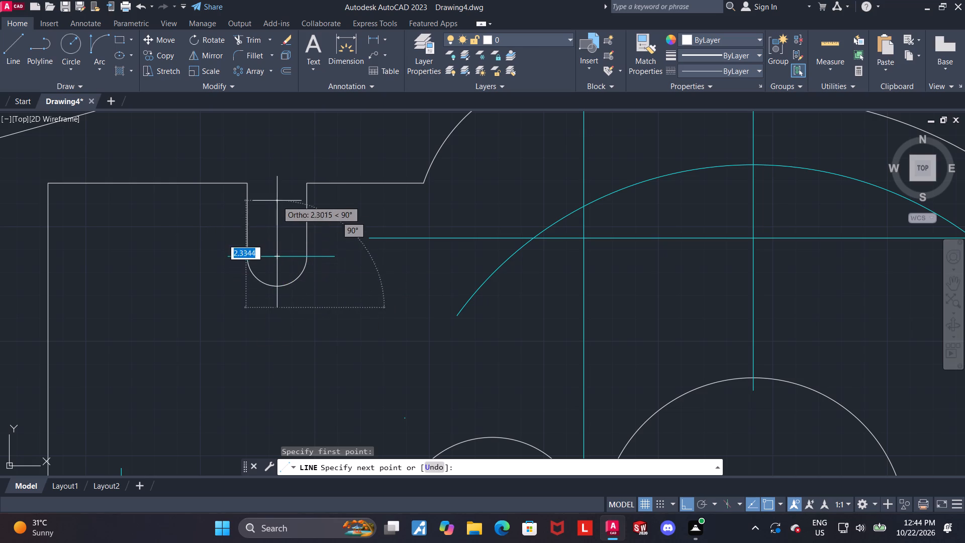
click(274, 160)
key(Escape)
Change the colour of the upper slot's vertical centreline to cyan.
click(277, 207)
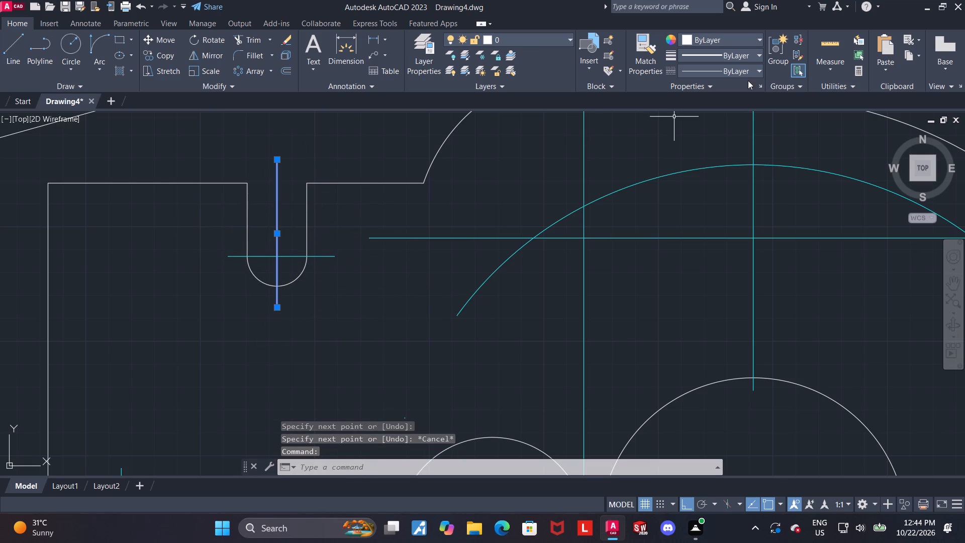
click(747, 68)
click(733, 109)
click(736, 41)
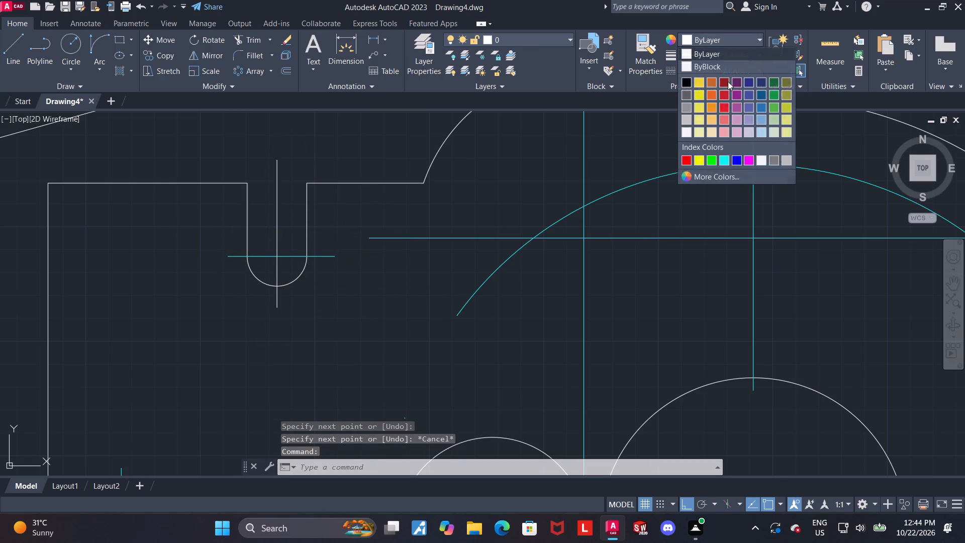
click(723, 164)
key(Escape)
Draw a 1.3 diameter circle where the main vertical centreline meets the top of the cyan construction circle.
scroll(399, 199, down, 2)
middle_drag(387, 228, 272, 169)
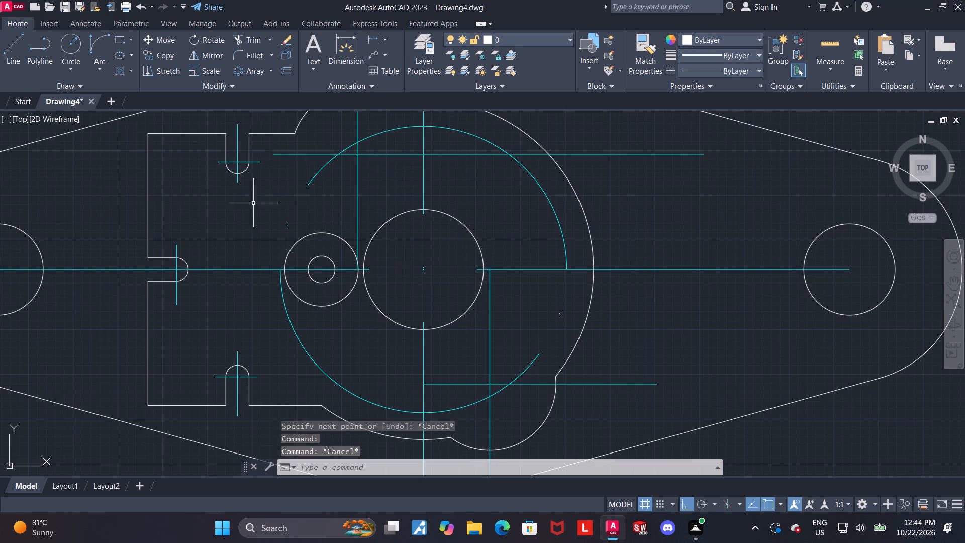
scroll(250, 205, down, 1)
middle_drag(285, 211, 265, 228)
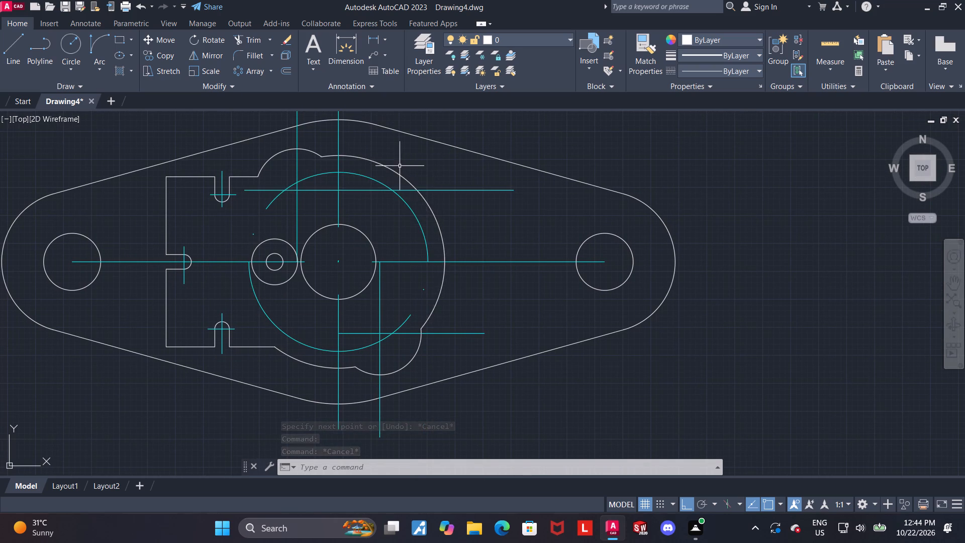
scroll(400, 166, up, 1)
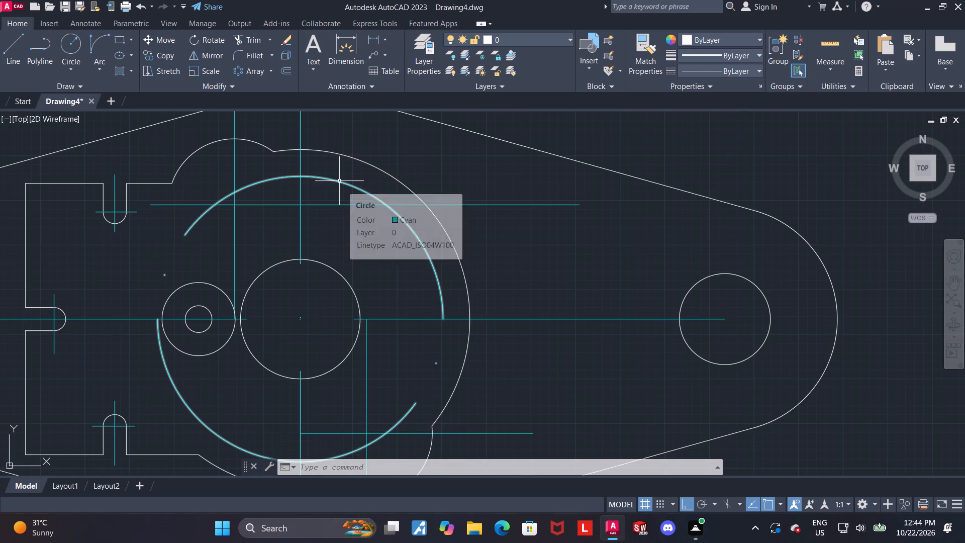
scroll(293, 168, up, 1)
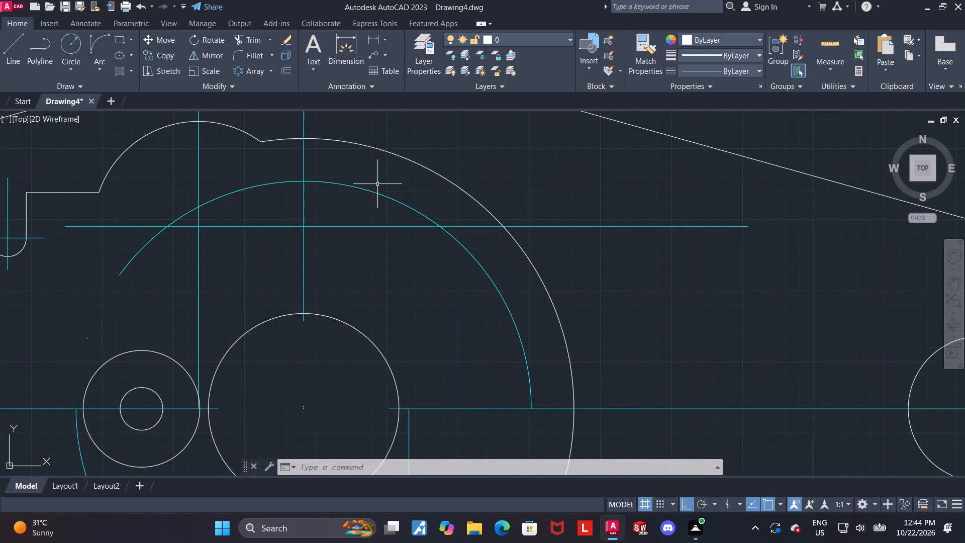
middle_drag(365, 189, 372, 255)
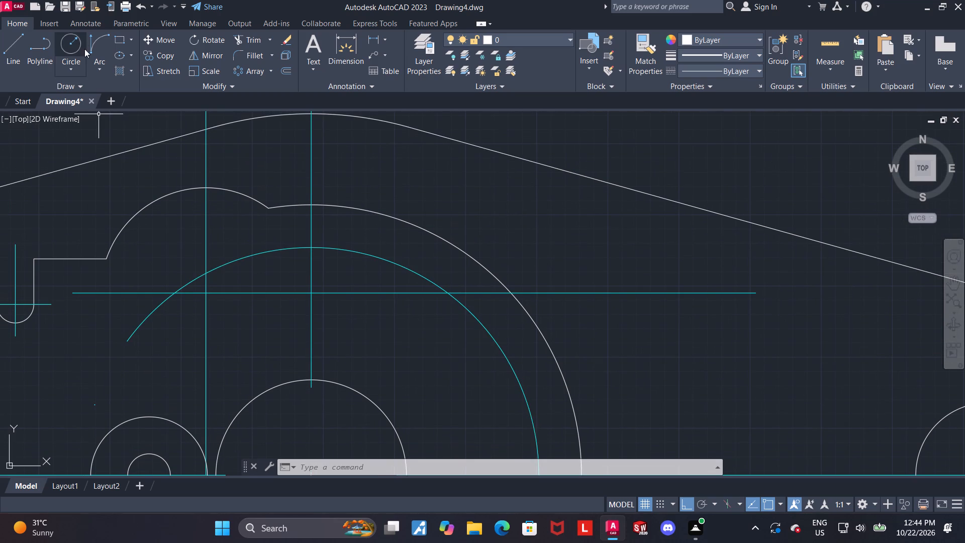
click(76, 38)
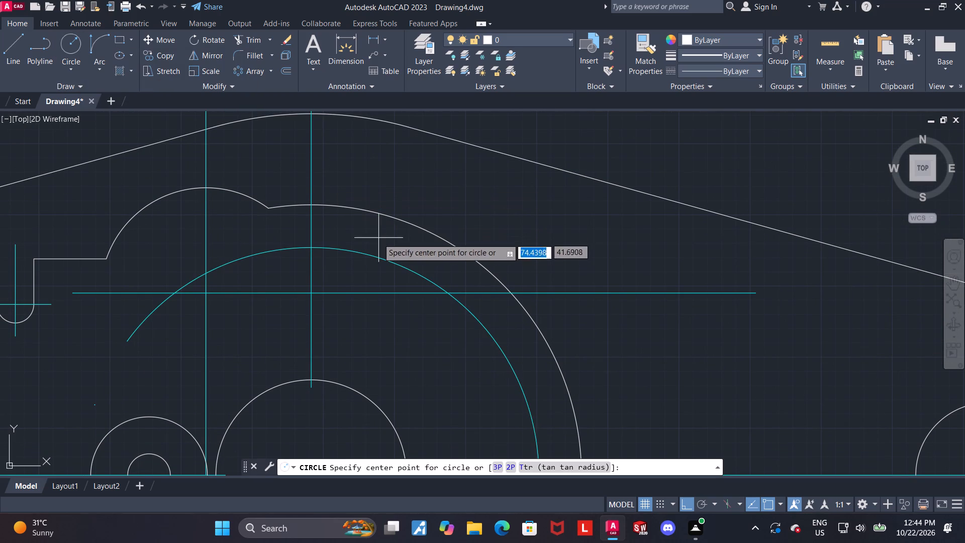
scroll(316, 245, up, 2)
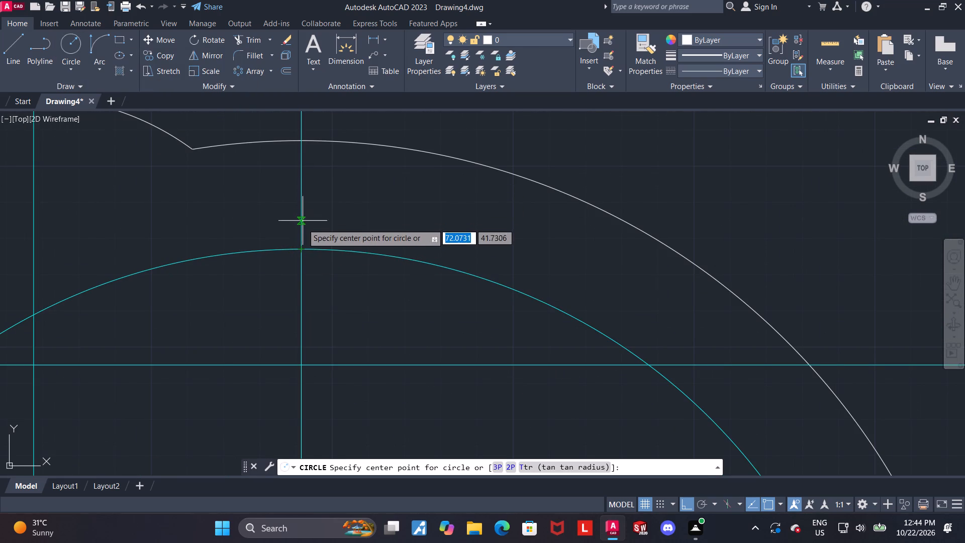
click(302, 248)
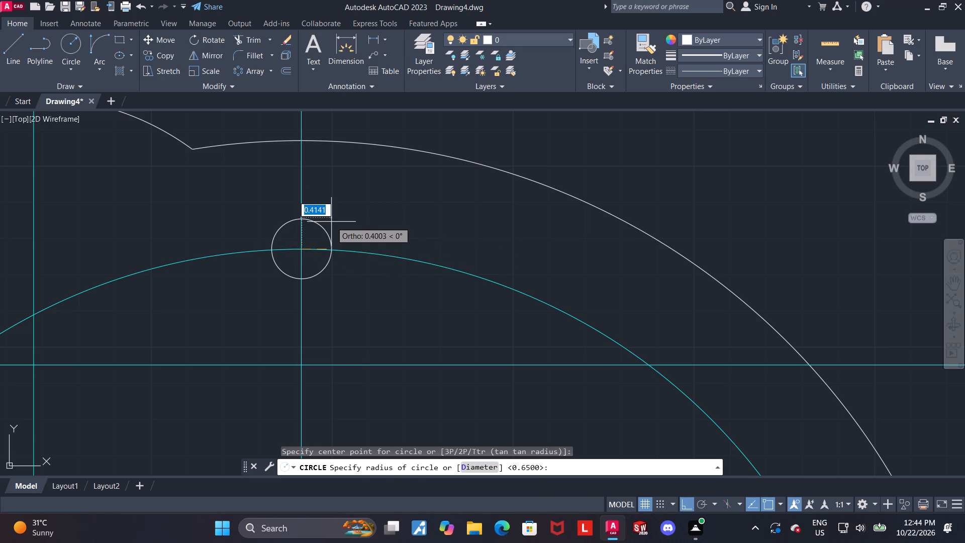
key(d)
key(Return)
text(1.3)
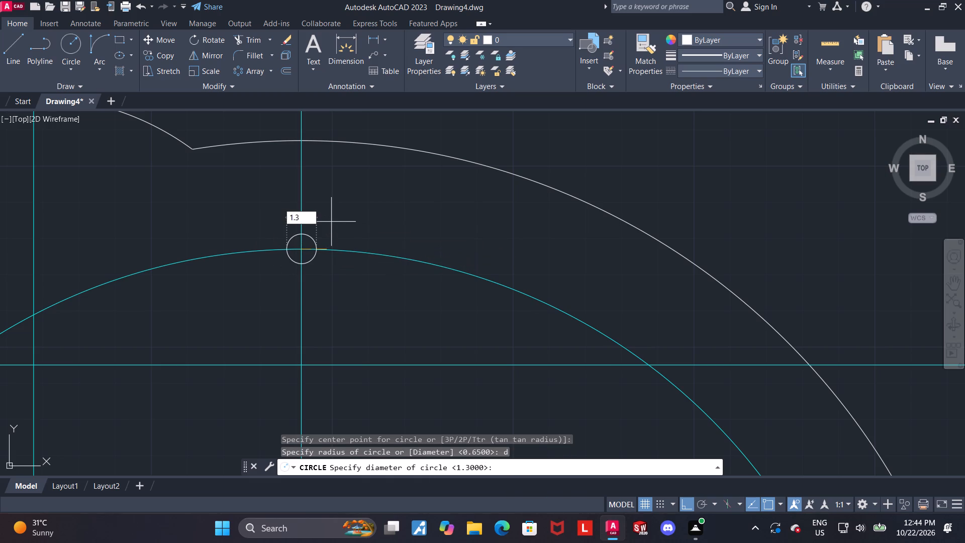
key(Return)
key(Escape)
Draw two vertical lines upward from the left and right quadrants of the 1.3 circle, past the boss outline.
scroll(331, 222, down, 1)
middle_drag(334, 229, 329, 257)
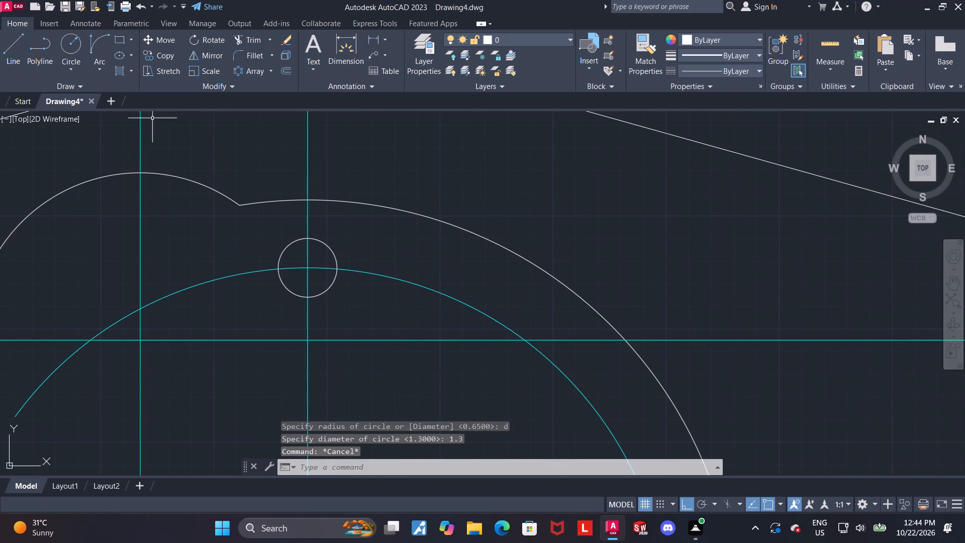
click(8, 45)
click(276, 270)
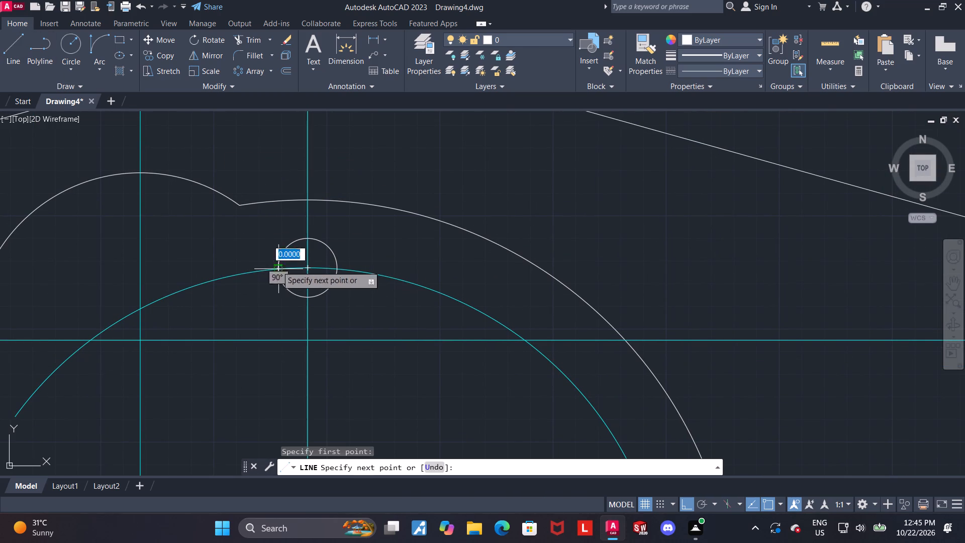
click(277, 166)
key(Escape)
click(11, 51)
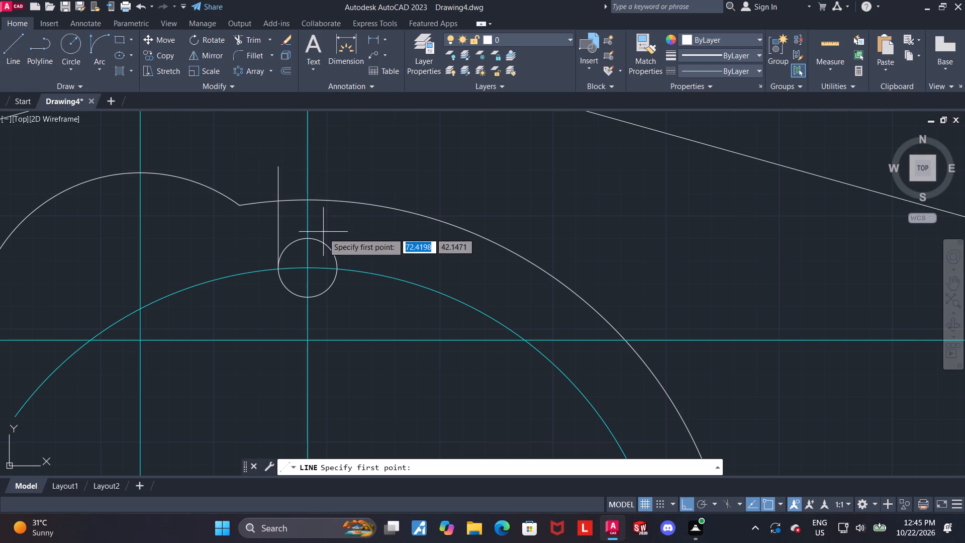
click(335, 266)
click(339, 173)
key(Escape)
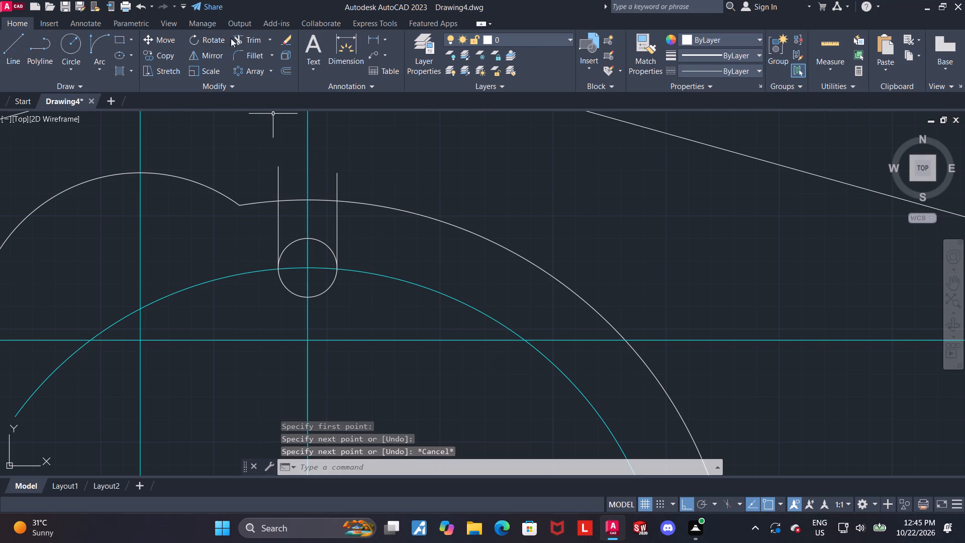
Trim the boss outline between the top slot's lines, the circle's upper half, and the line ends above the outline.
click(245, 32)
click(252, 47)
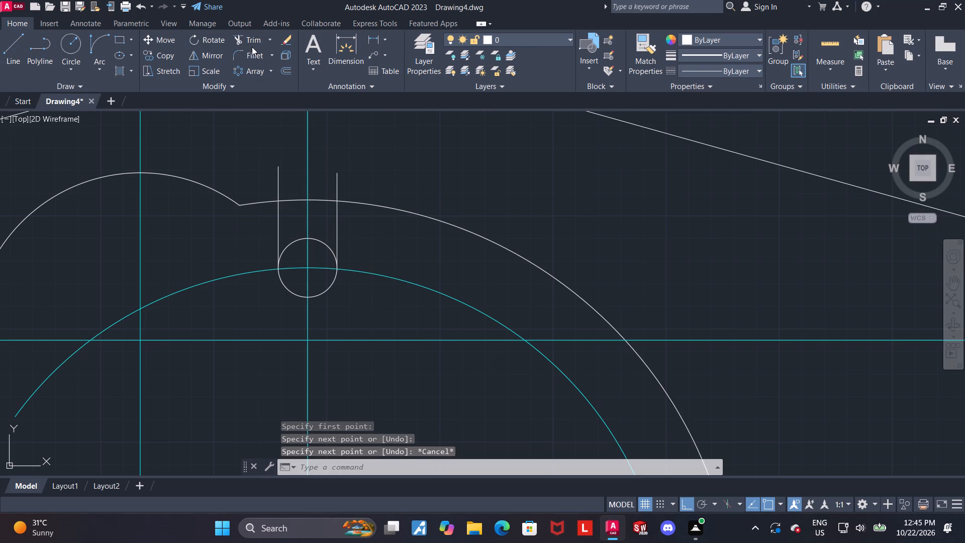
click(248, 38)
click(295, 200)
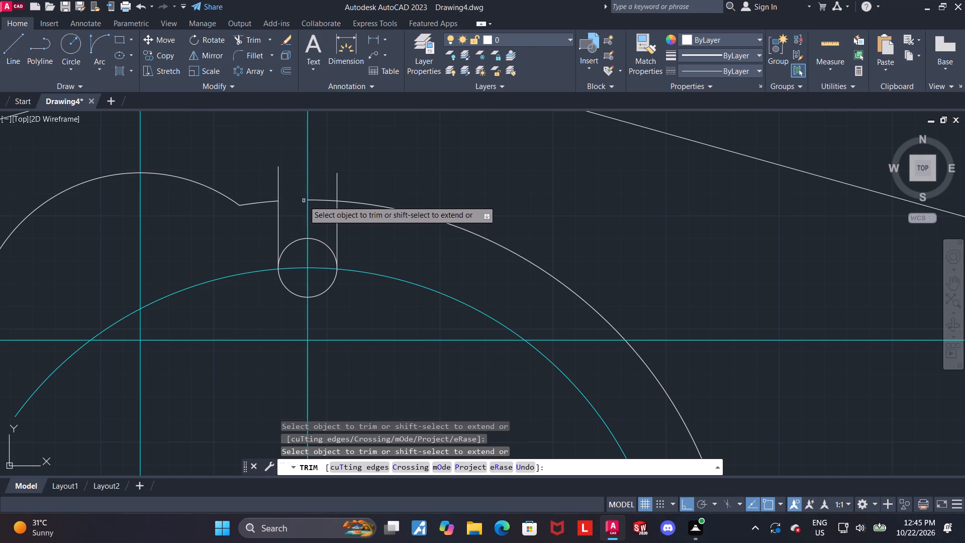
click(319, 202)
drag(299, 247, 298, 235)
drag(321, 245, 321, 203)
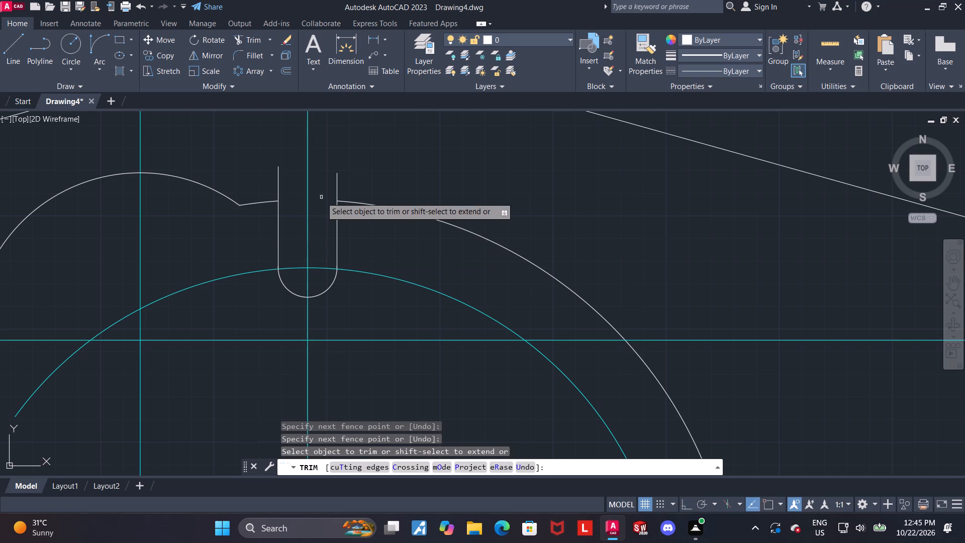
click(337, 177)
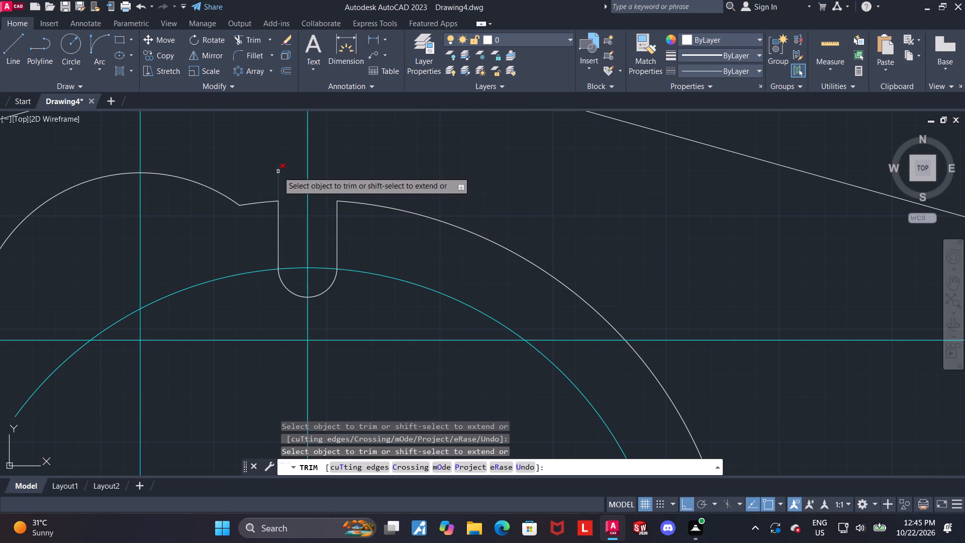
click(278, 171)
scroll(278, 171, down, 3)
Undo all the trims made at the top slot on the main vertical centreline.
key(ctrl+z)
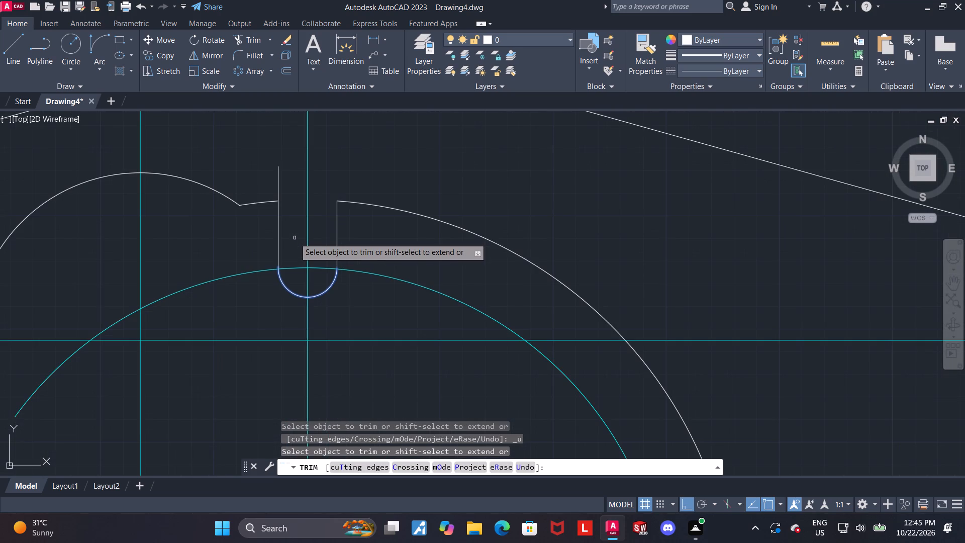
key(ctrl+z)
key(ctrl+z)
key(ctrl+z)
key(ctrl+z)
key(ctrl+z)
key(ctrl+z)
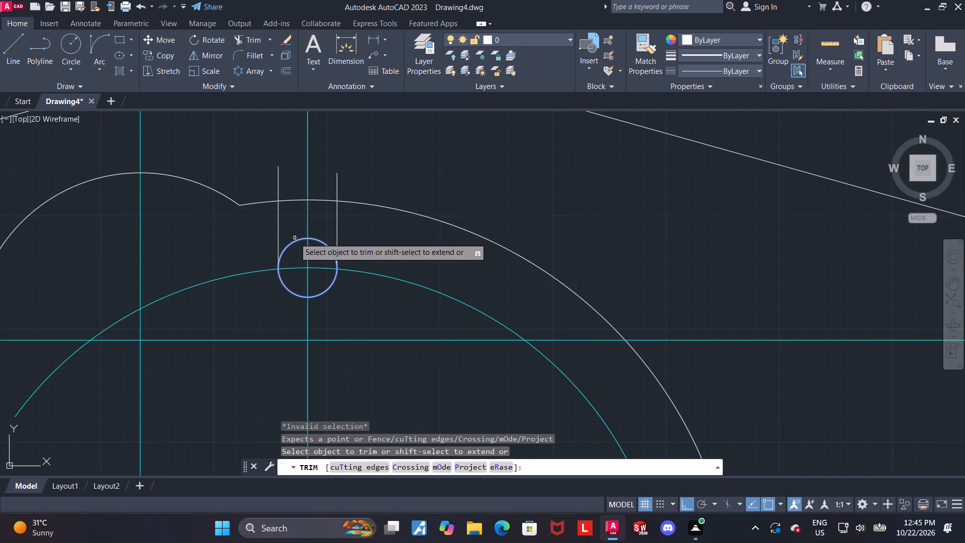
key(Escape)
Trim the top slot's line ends above the boss outline and the circle's upper half, keeping the outline across the slot.
click(242, 35)
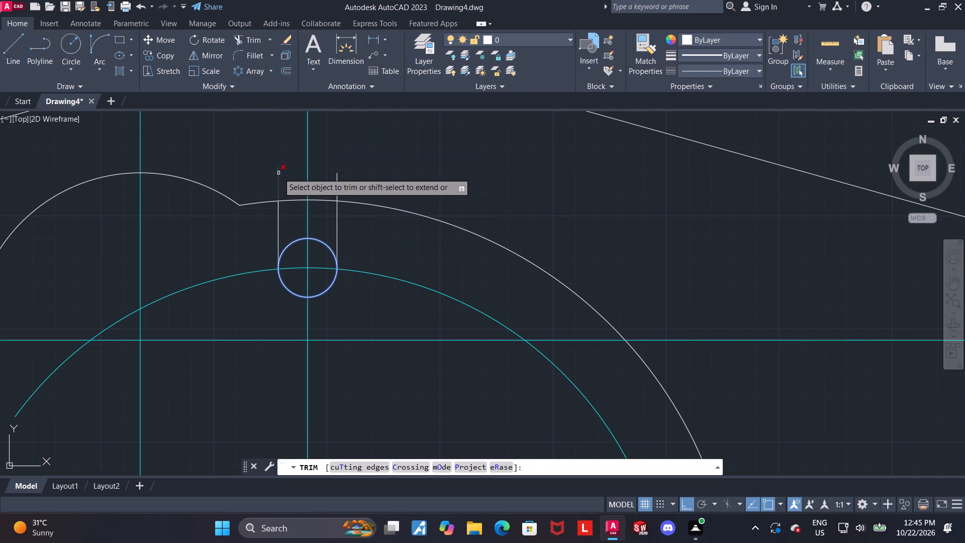
click(280, 173)
click(338, 180)
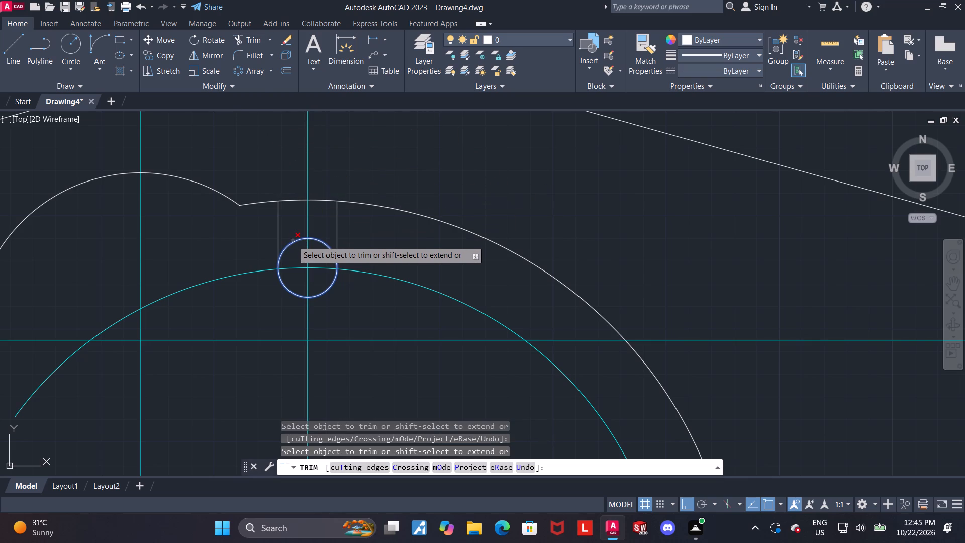
click(293, 242)
click(322, 243)
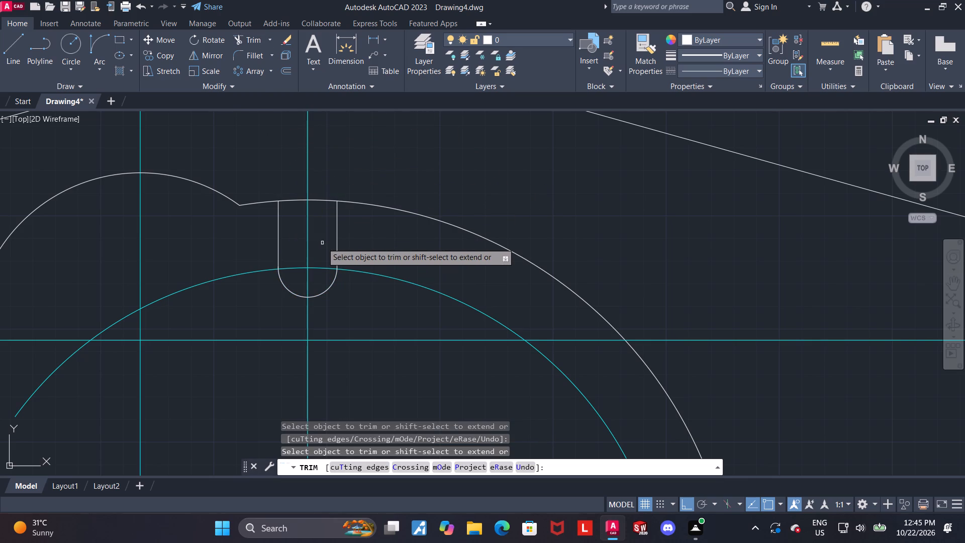
scroll(322, 243, down, 4)
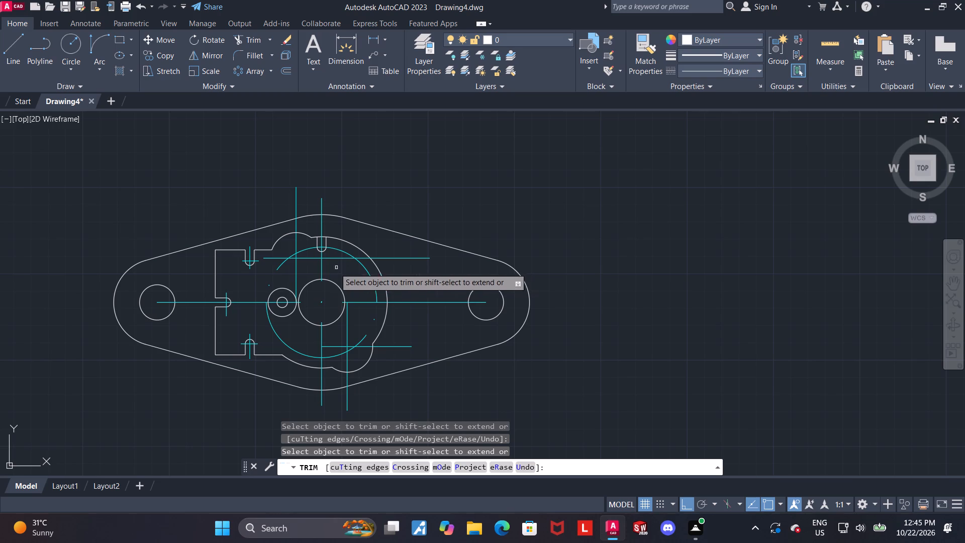
scroll(290, 292, up, 1)
key(Escape)
key(Escape)
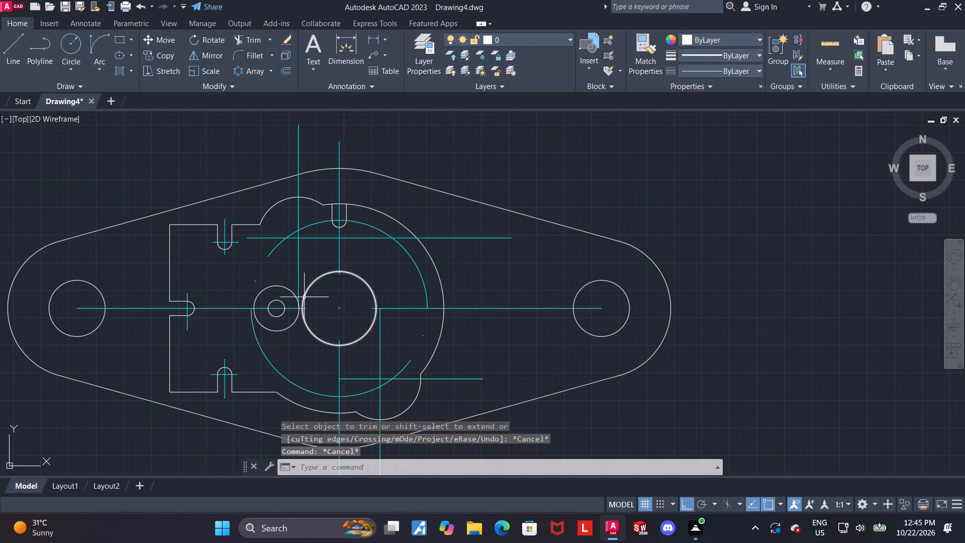
Draw a vertical line closing the mouth of the left slot along the boss's left edge.
scroll(258, 301, up, 1)
middle_drag(221, 271, 245, 252)
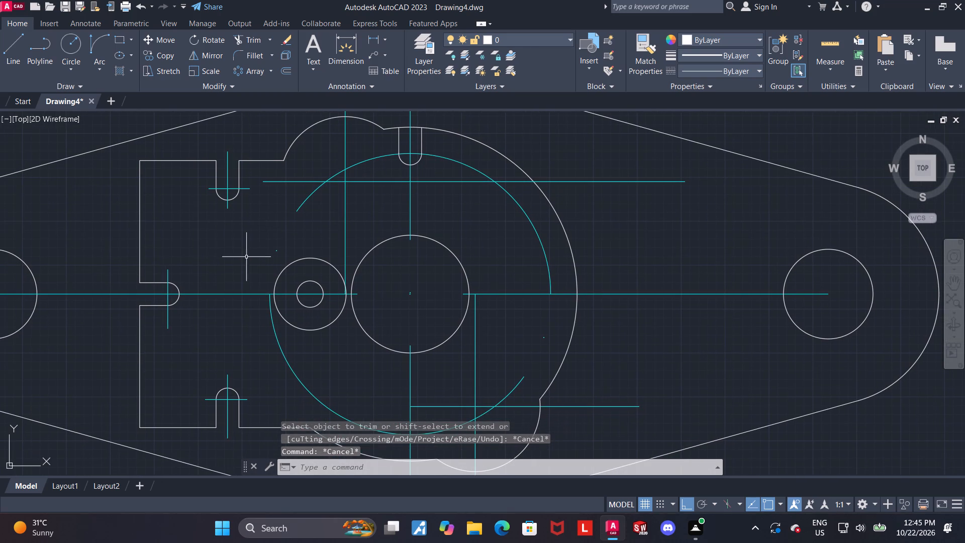
click(8, 45)
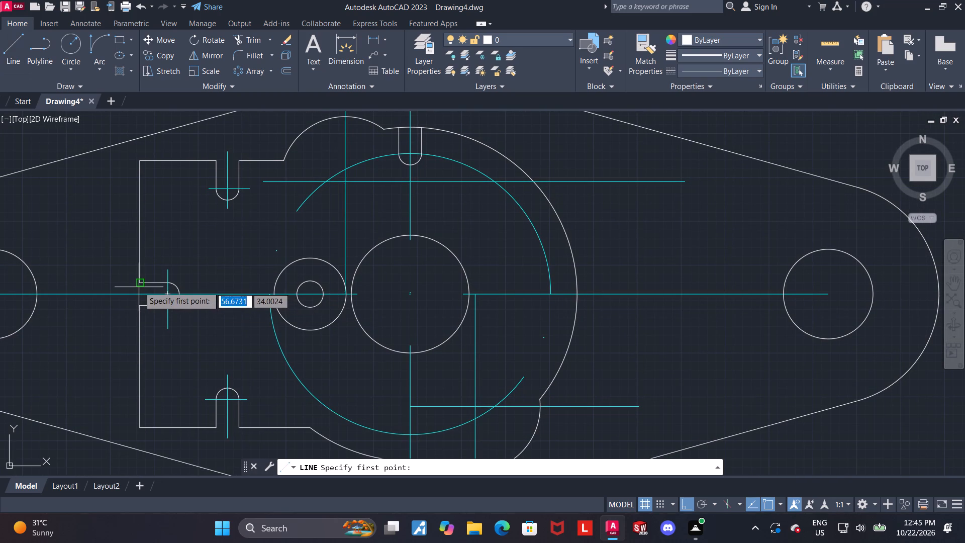
click(139, 287)
click(141, 308)
key(Escape)
key(Escape)
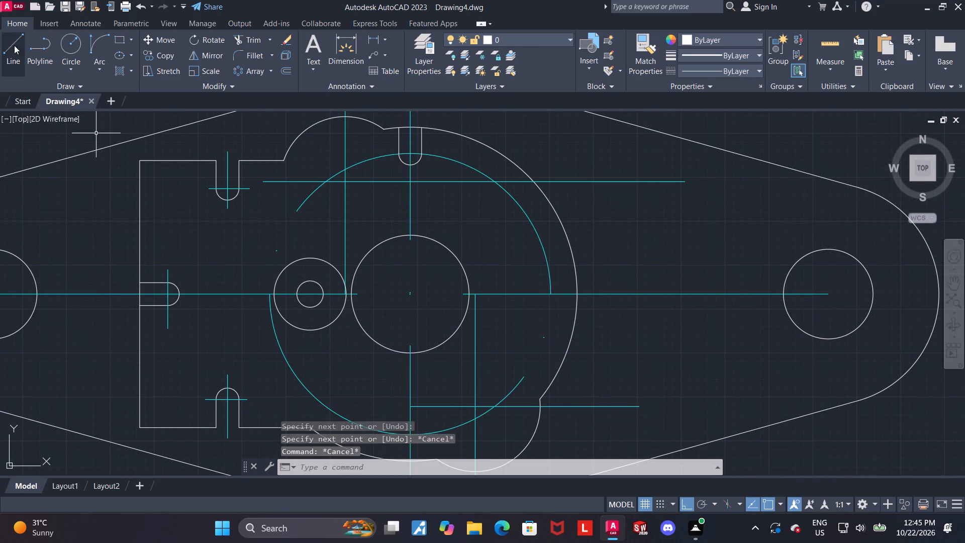
Draw horizontal lines closing the mouths of the upper-left and lower-left slots along the boss's straight edges.
click(14, 45)
click(216, 160)
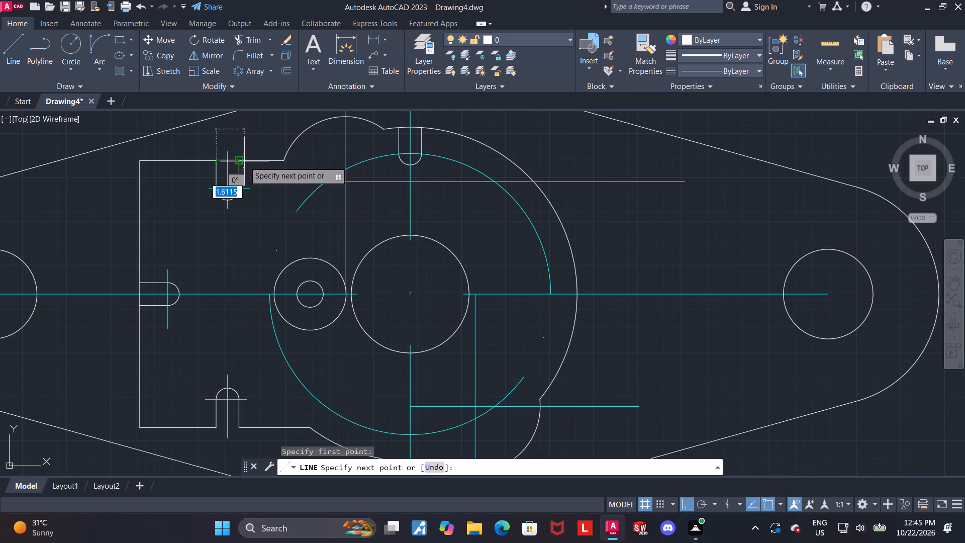
click(242, 161)
key(Escape)
key(Escape)
click(11, 46)
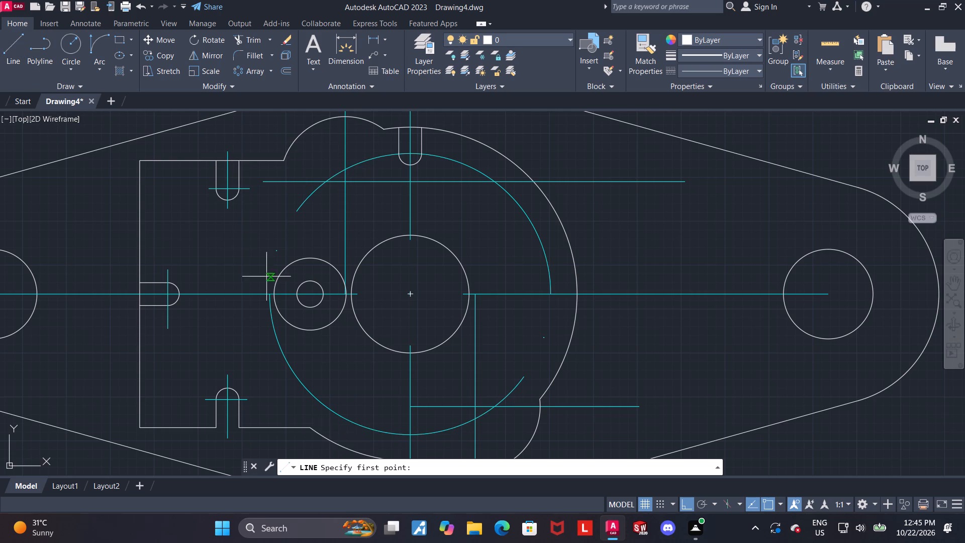
click(217, 427)
click(240, 425)
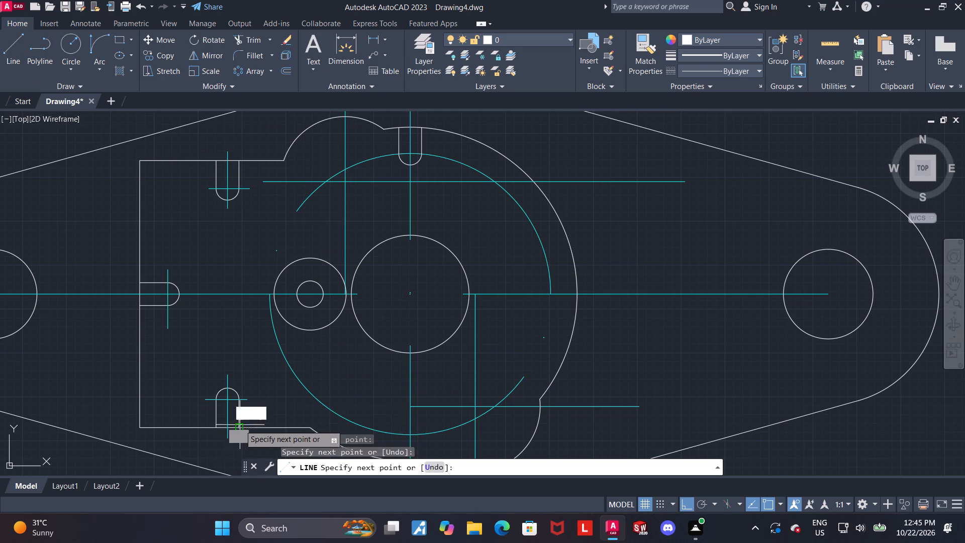
key(Escape)
key(Escape)
Mirror the top slot's two lines and arc on the main vertical centreline about the horizontal centreline, keeping the source objects.
scroll(333, 349, down, 1)
middle_drag(384, 323, 192, 273)
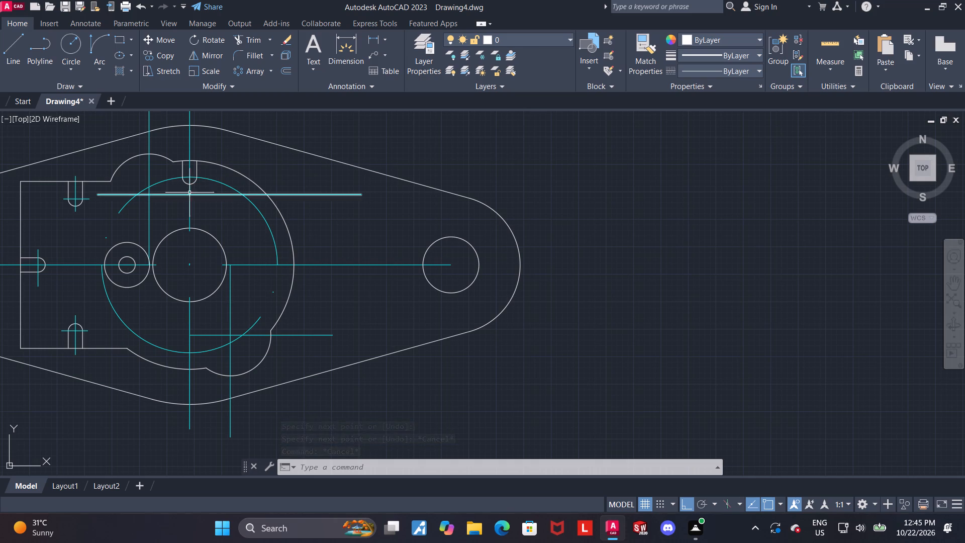
scroll(171, 171, up, 1)
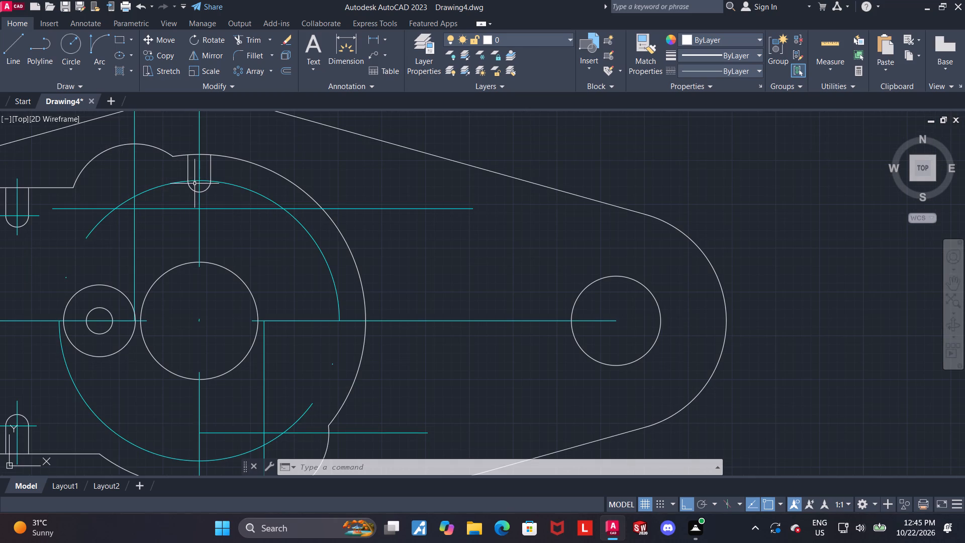
click(190, 172)
key(Escape)
click(188, 173)
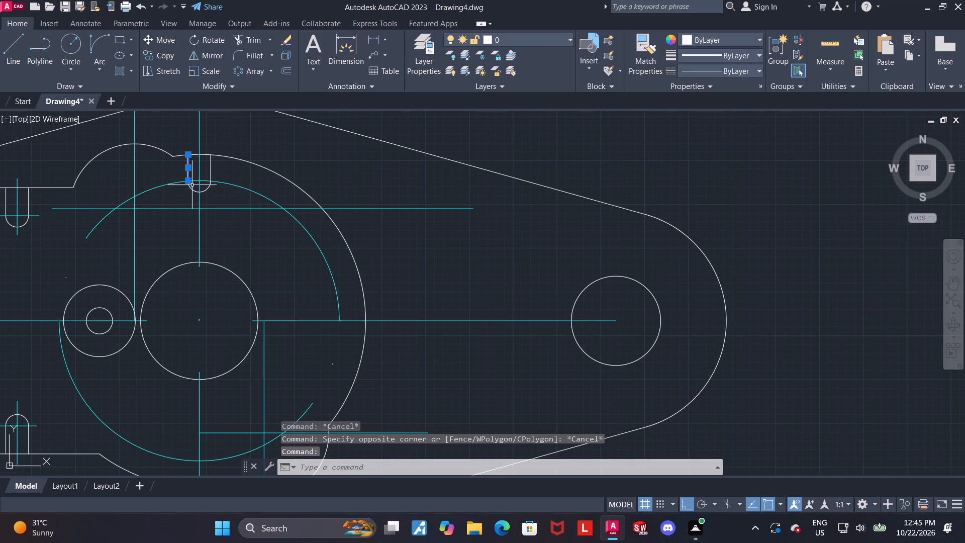
click(194, 194)
click(194, 191)
click(192, 188)
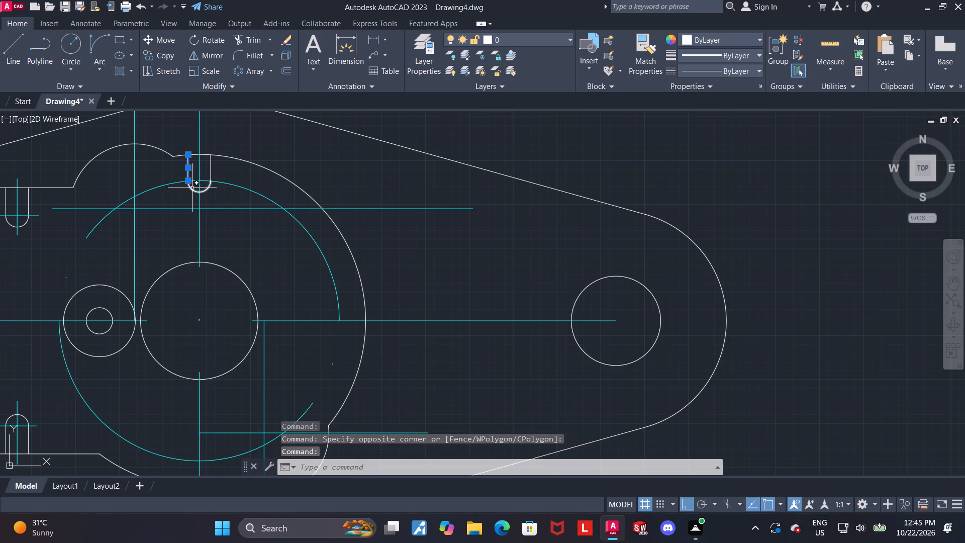
click(211, 165)
scroll(233, 146, down, 1)
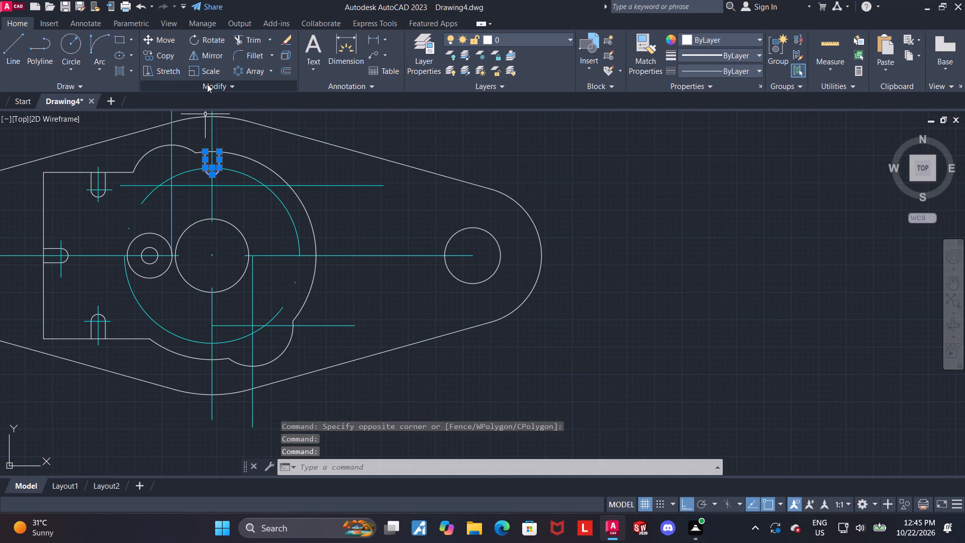
click(203, 58)
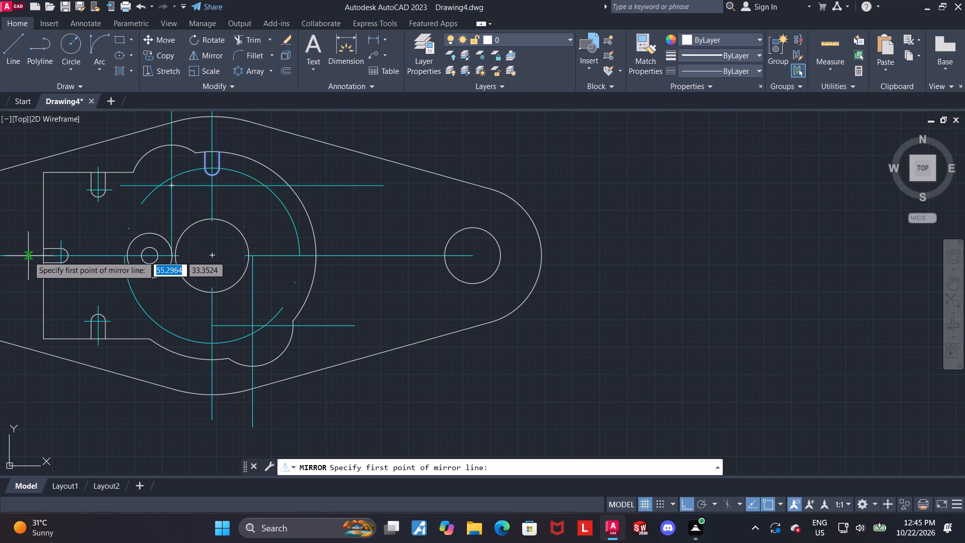
click(41, 255)
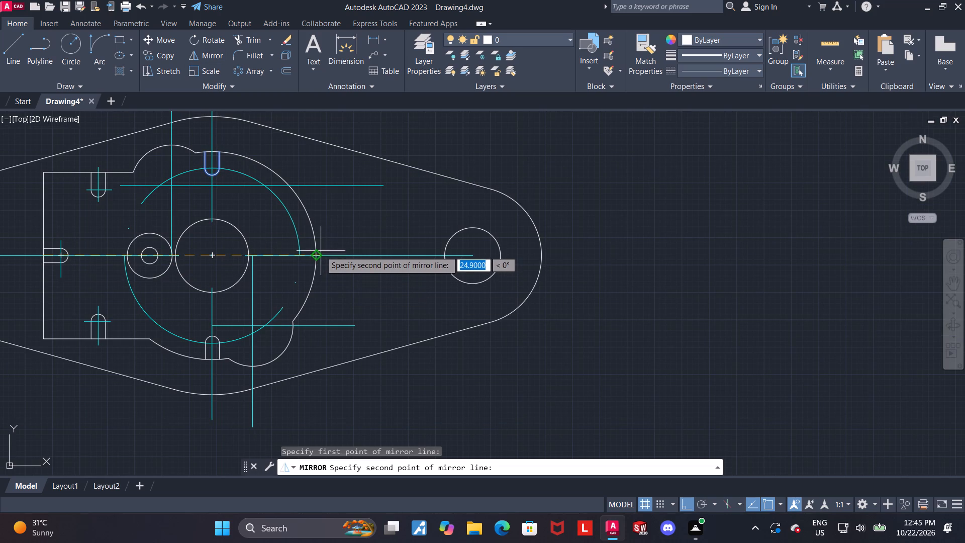
click(317, 253)
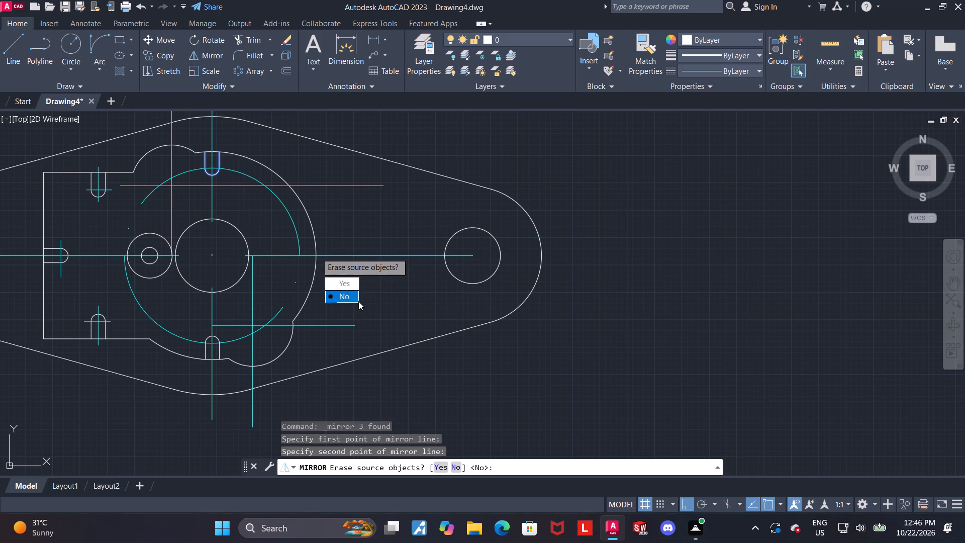
drag(354, 298, 317, 253)
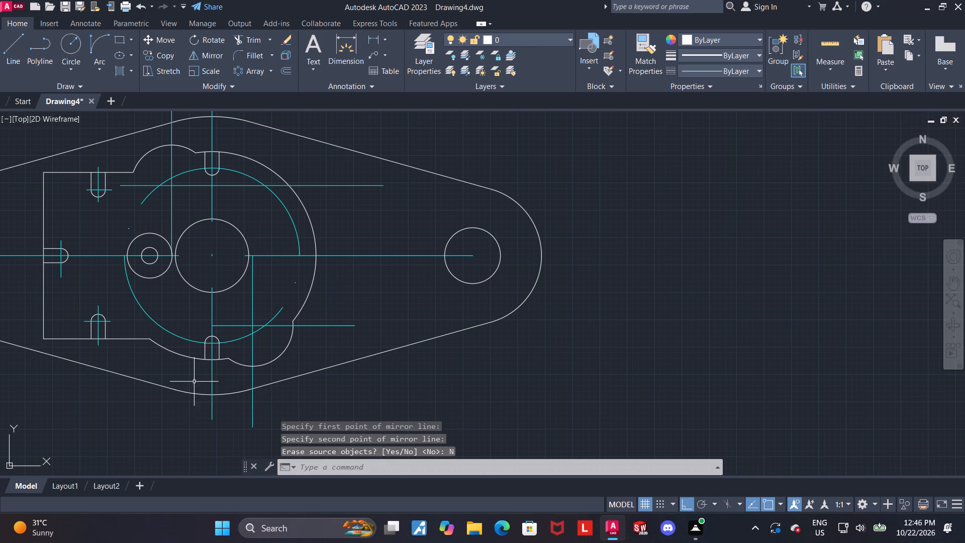
Draw a 1.3 diameter circle where the cyan construction arc meets the horizontal centreline, right of the central hole.
scroll(195, 376, up, 2)
scroll(247, 296, up, 2)
scroll(162, 343, down, 3)
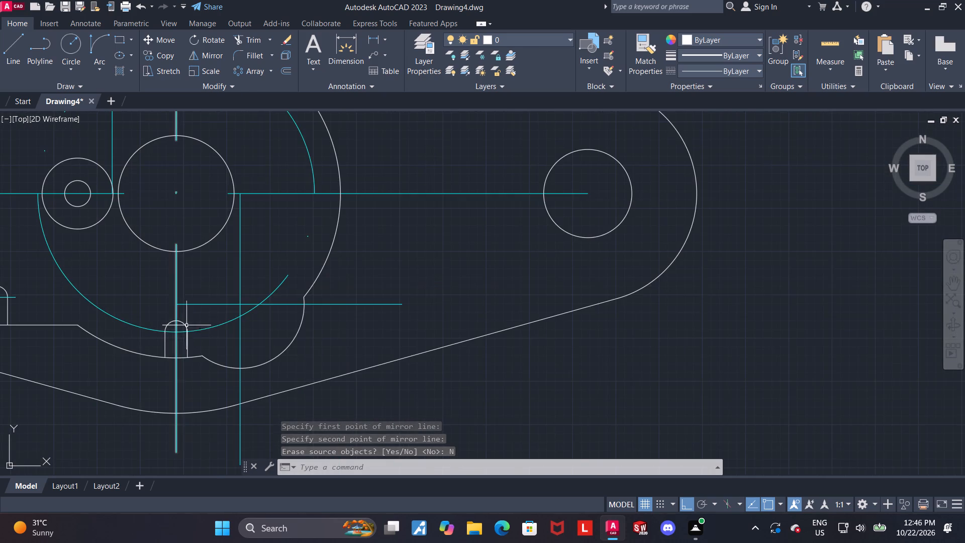
scroll(230, 294, down, 2)
scroll(246, 267, up, 3)
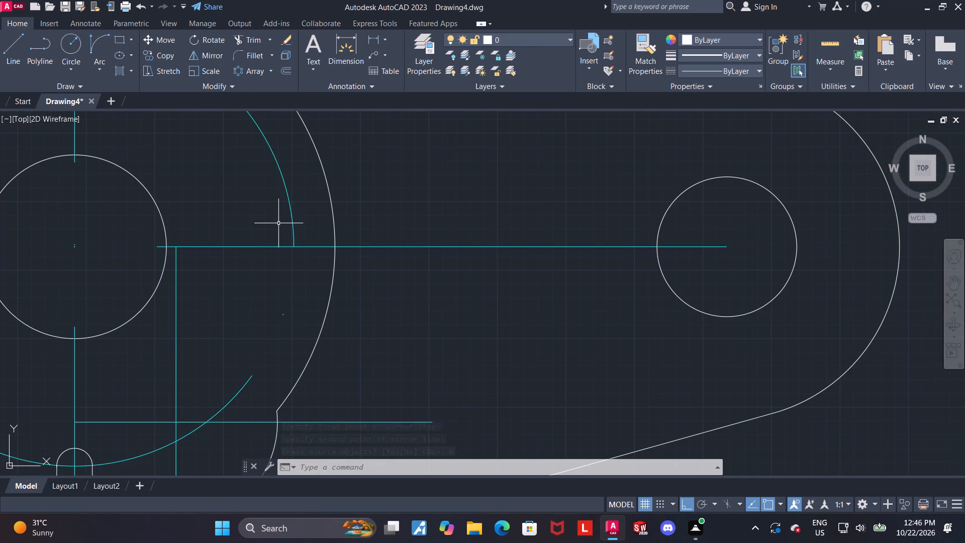
key(Escape)
key(Escape)
click(71, 47)
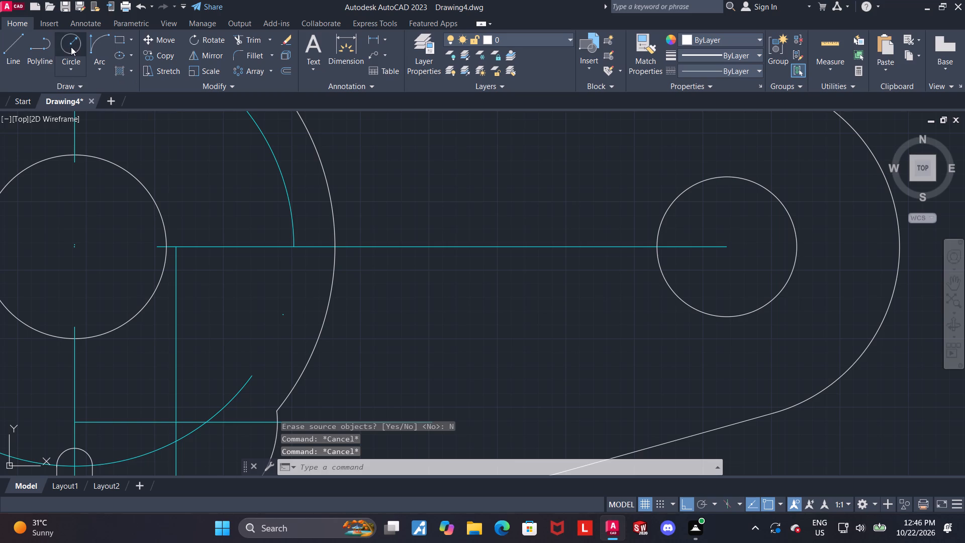
click(293, 244)
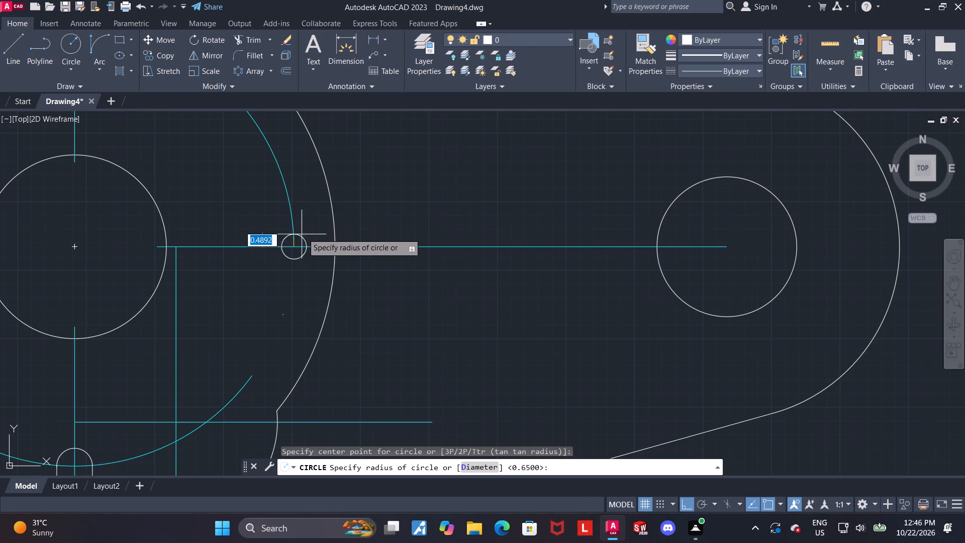
key(d)
key(Return)
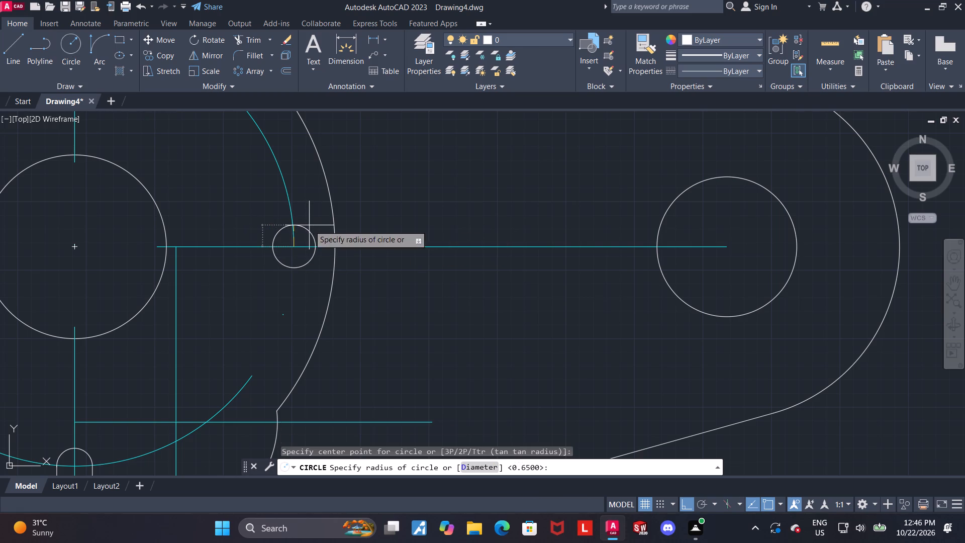
key(1)
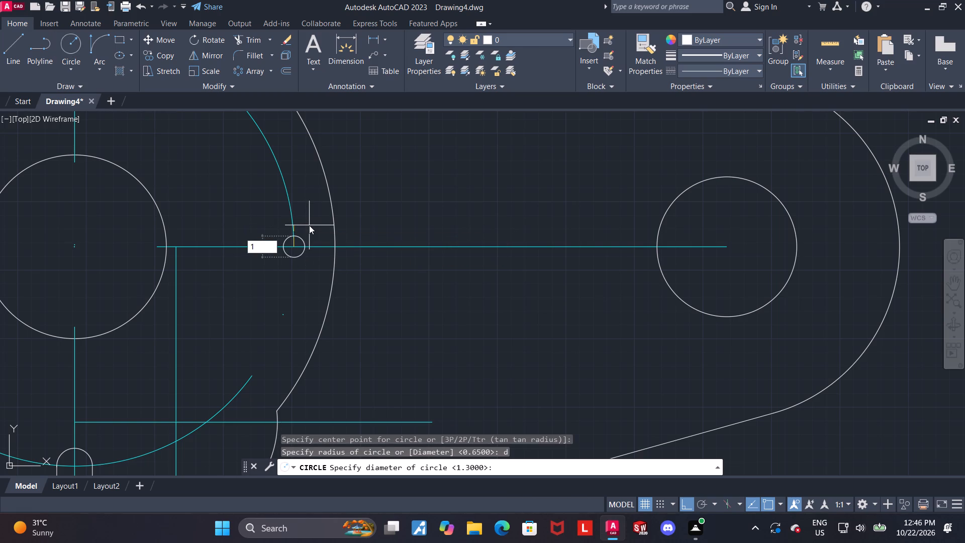
text(.3)
key(Return)
key(Escape)
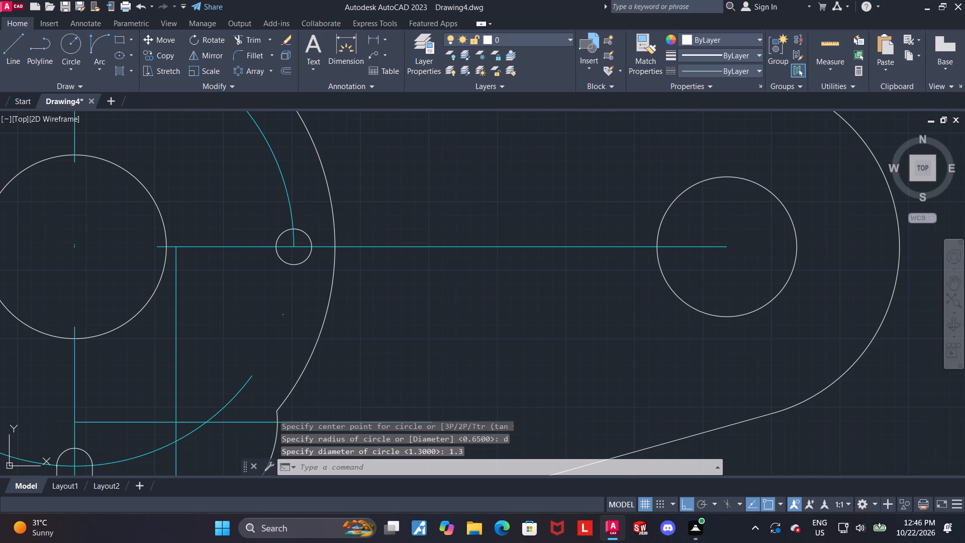
Draw two horizontal lines from the small circle's top and bottom points outward past the boss's right arc edge.
click(11, 34)
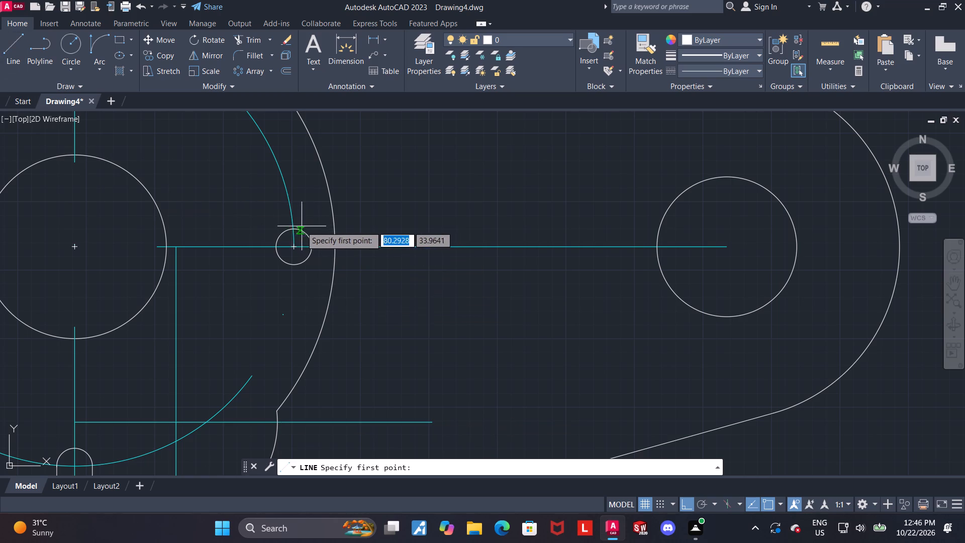
click(293, 227)
click(368, 215)
key(Escape)
click(12, 50)
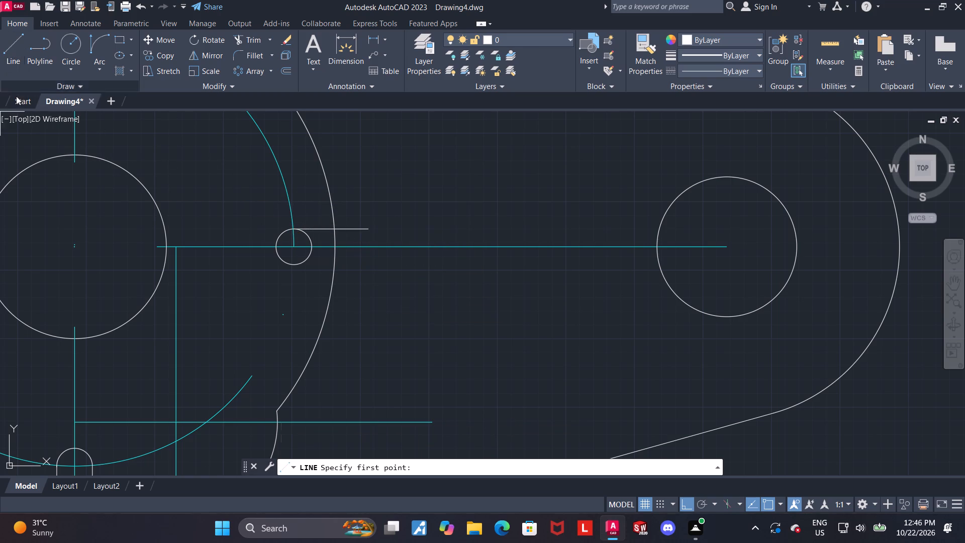
click(290, 263)
click(388, 263)
key(Escape)
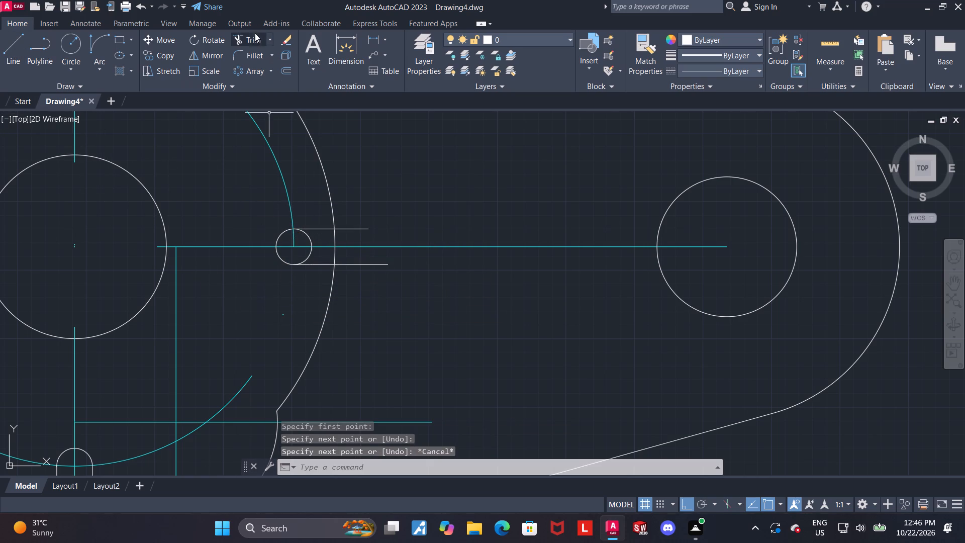
Trim both lines at the boss's right edge and remove the circle's right half to form a round-ended slot.
click(253, 40)
click(349, 228)
click(359, 264)
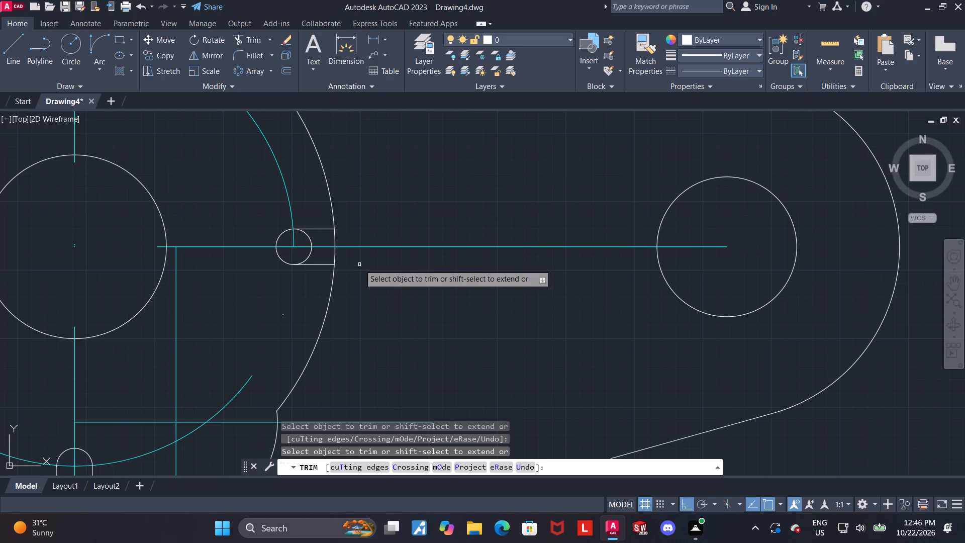
click(310, 256)
click(311, 239)
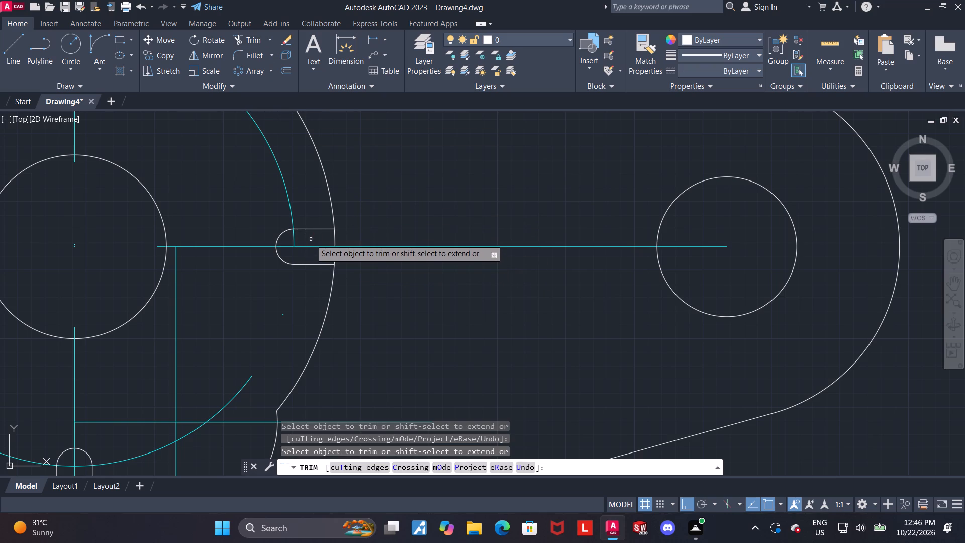
scroll(334, 247, down, 3)
key(Escape)
Shorten the upper lobe's cyan vertical centreline above the concentric circles using a short horizontal cutting line, and remove that helper line.
scroll(268, 280, up, 1)
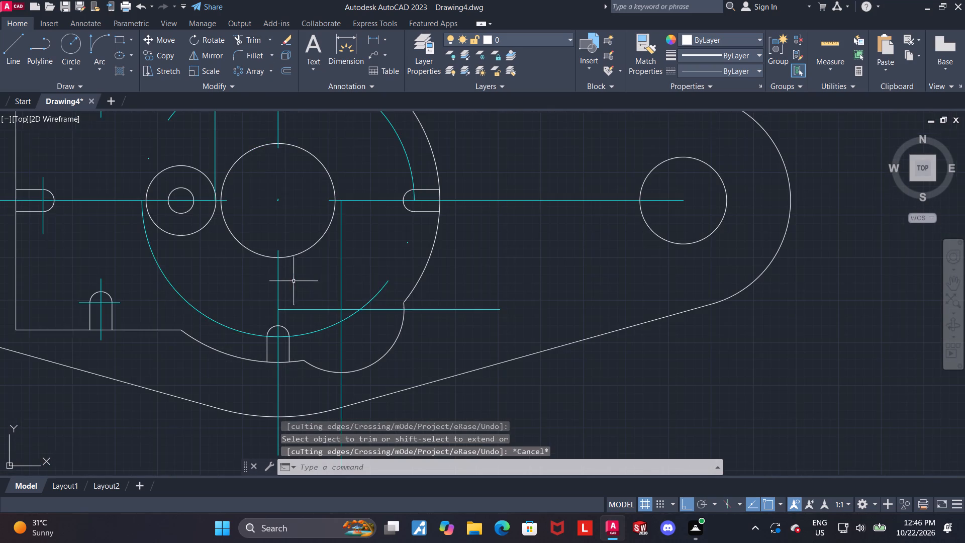
scroll(297, 282, up, 1)
scroll(364, 307, down, 2)
key(Escape)
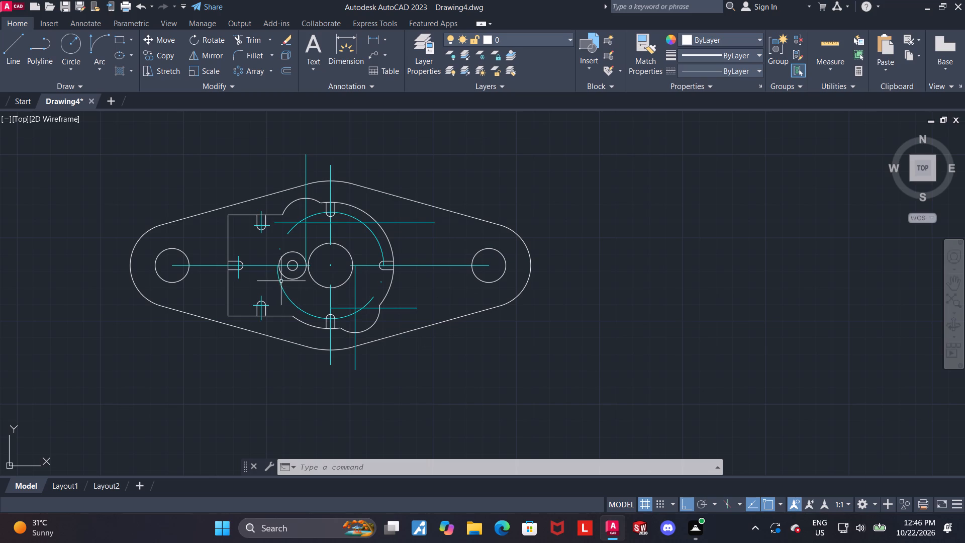
scroll(278, 279, up, 2)
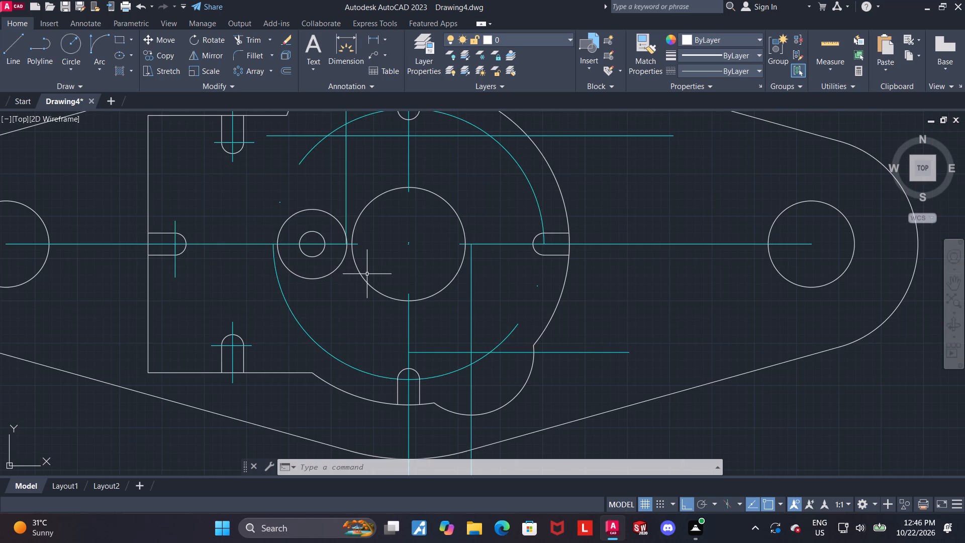
click(5, 46)
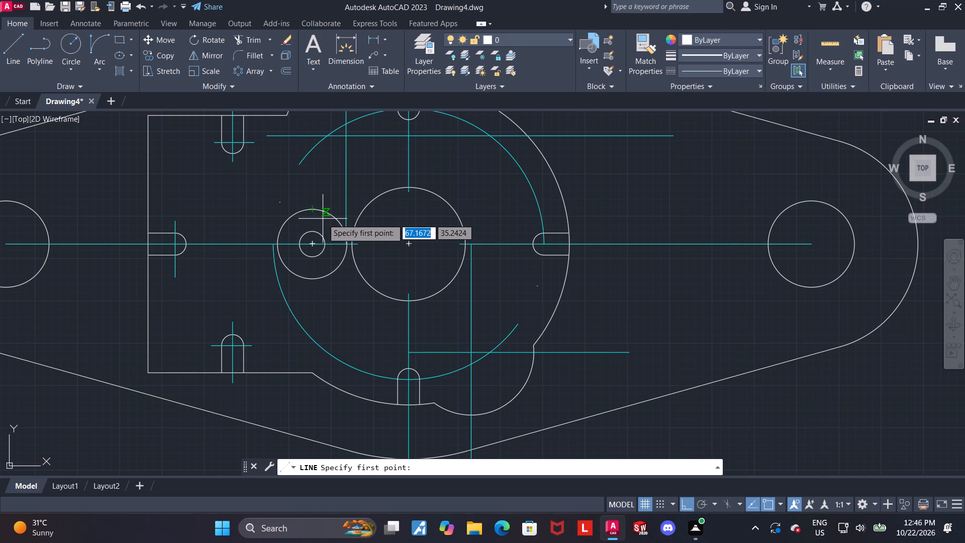
key(Escape)
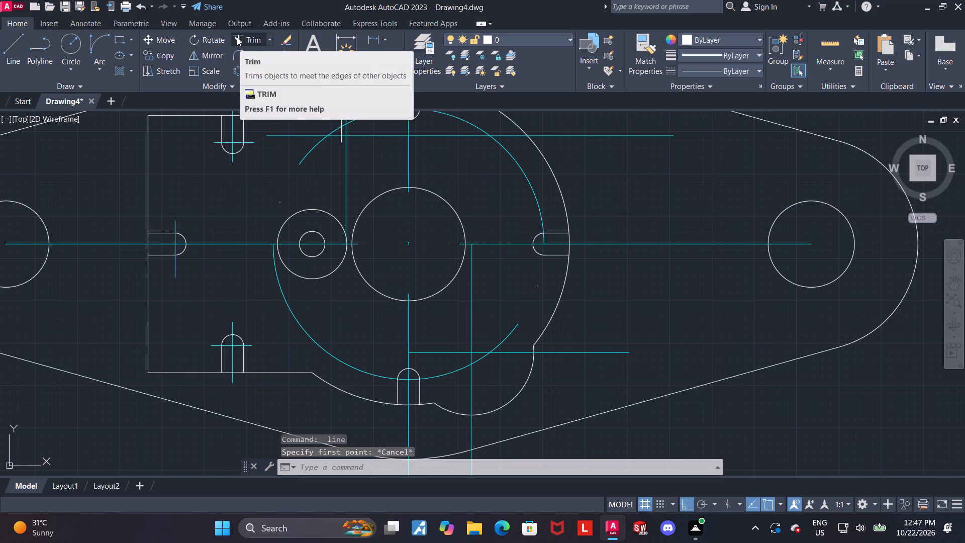
click(6, 43)
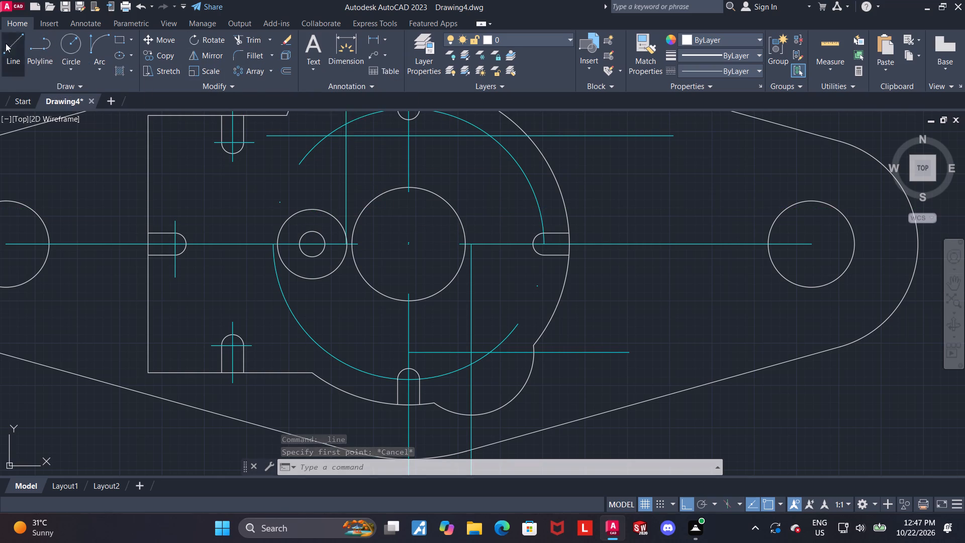
click(326, 191)
click(362, 188)
key(Escape)
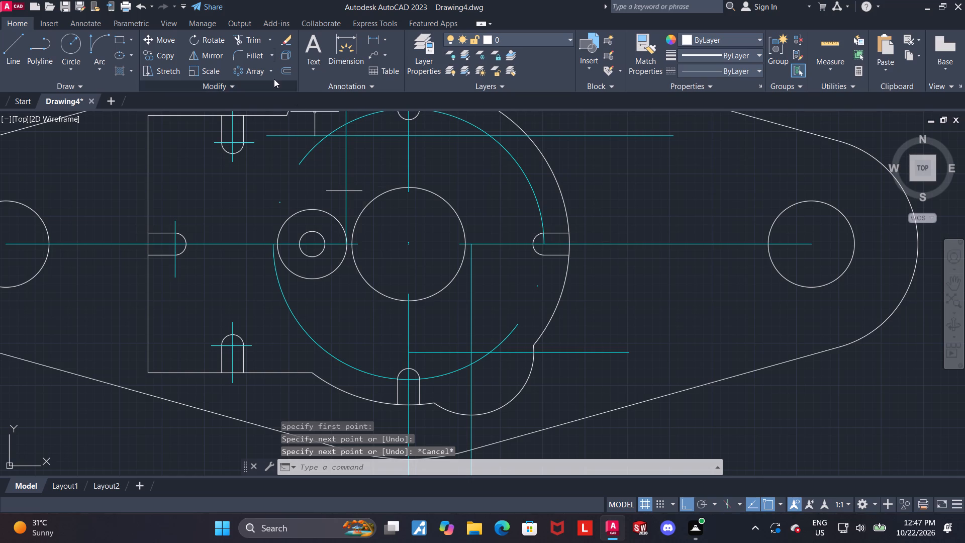
click(251, 33)
click(347, 207)
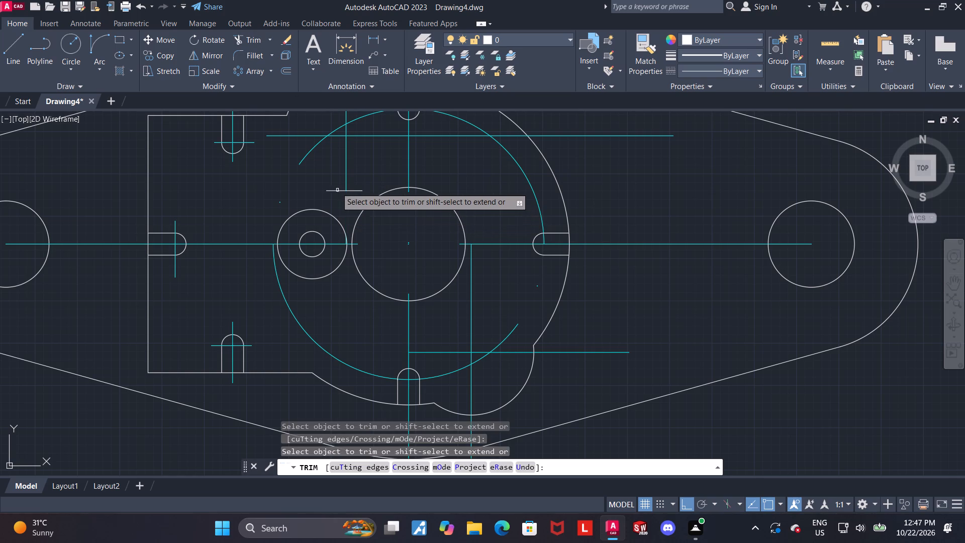
click(336, 190)
click(359, 191)
key(Escape)
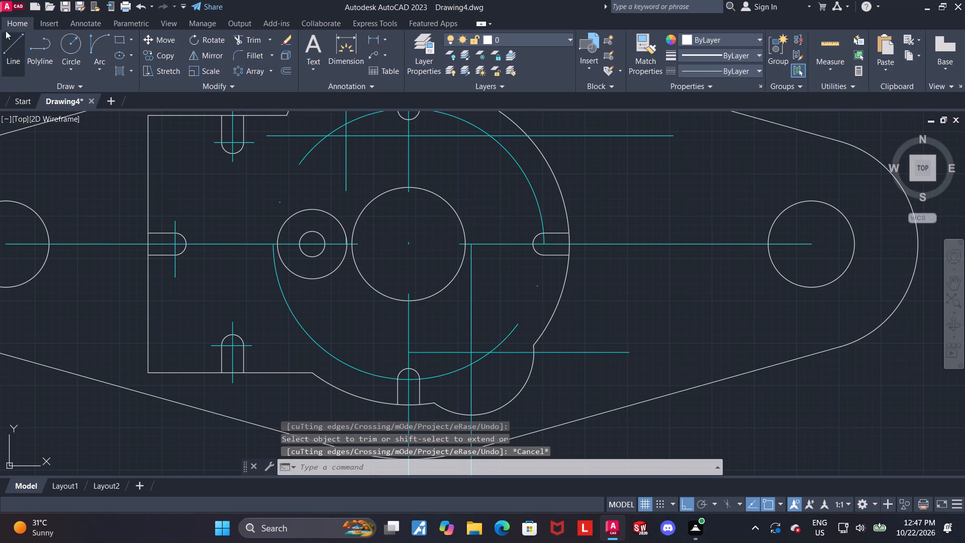
Draw a vertical centreline about 5.8 long through the two concentric circles and make it cyan with the ACAD_ISO04W100 linetype.
click(11, 39)
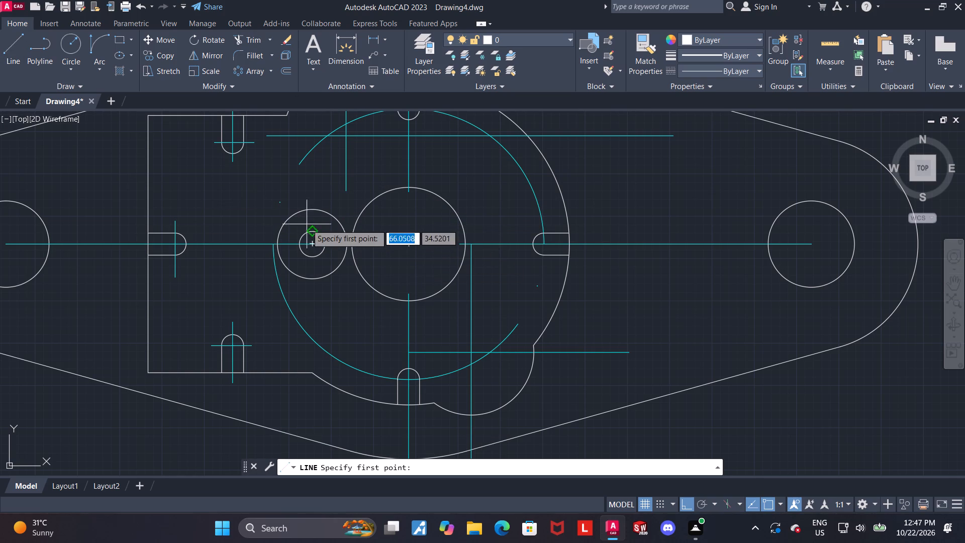
click(310, 196)
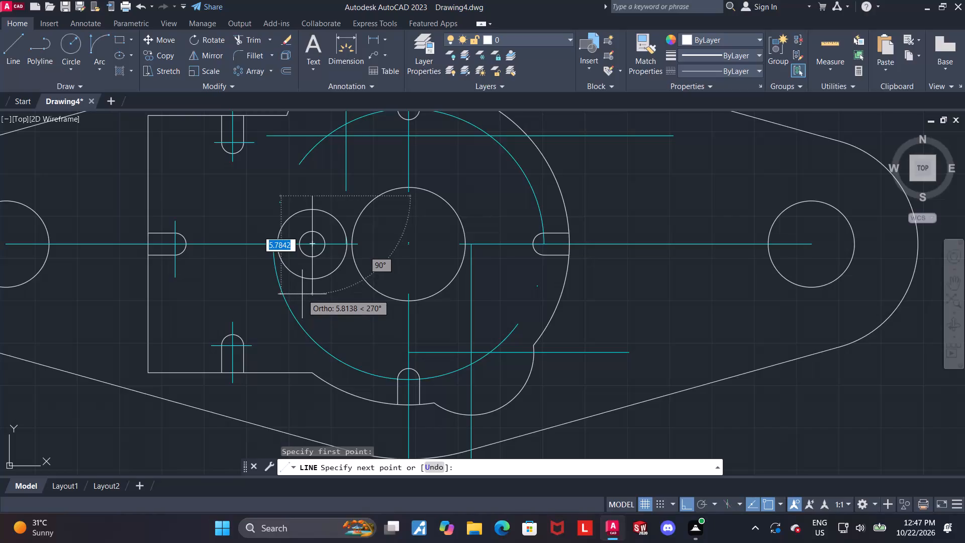
click(302, 295)
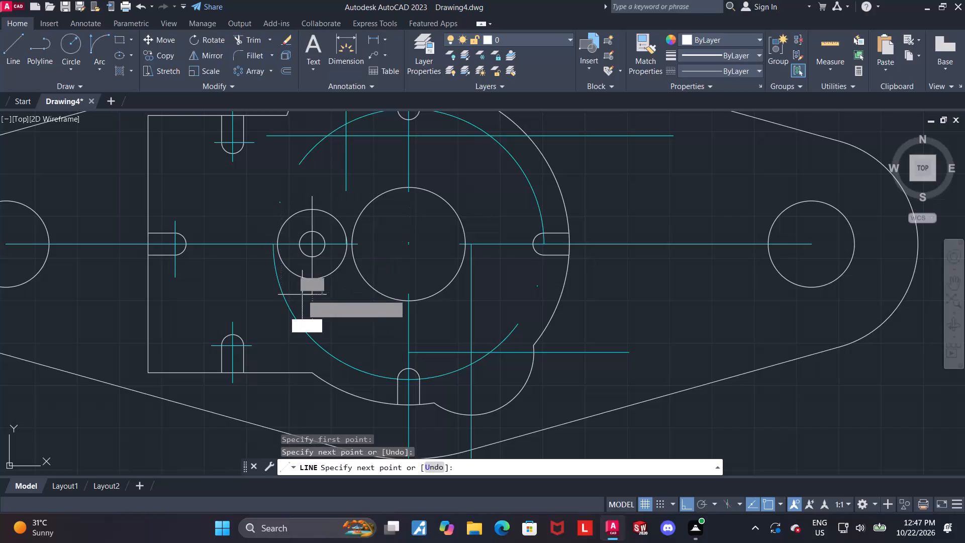
key(Escape)
click(312, 285)
click(718, 73)
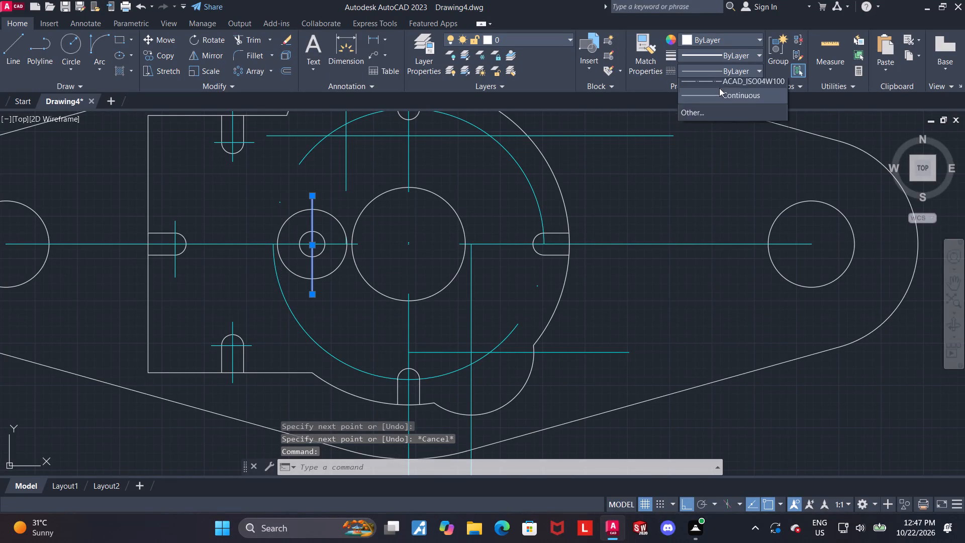
click(720, 112)
click(730, 37)
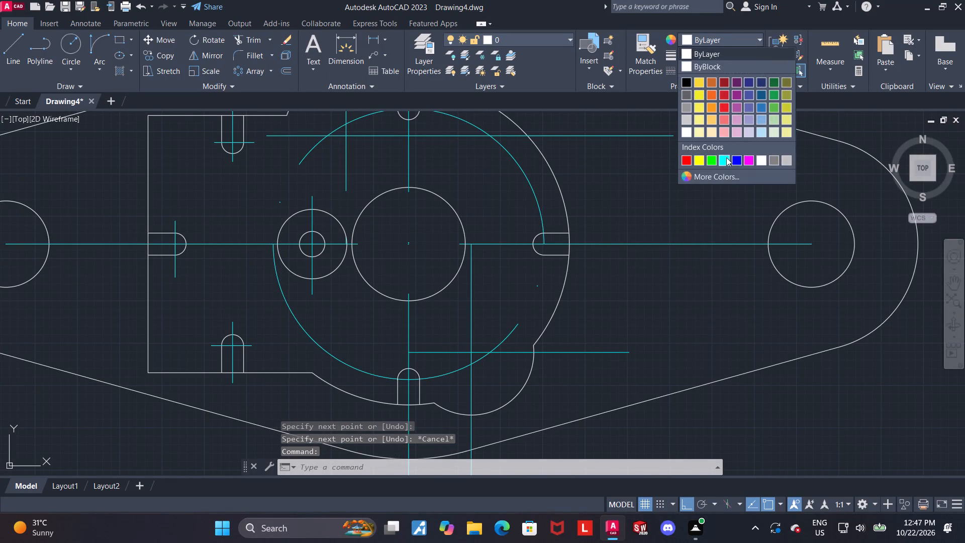
click(726, 157)
key(Escape)
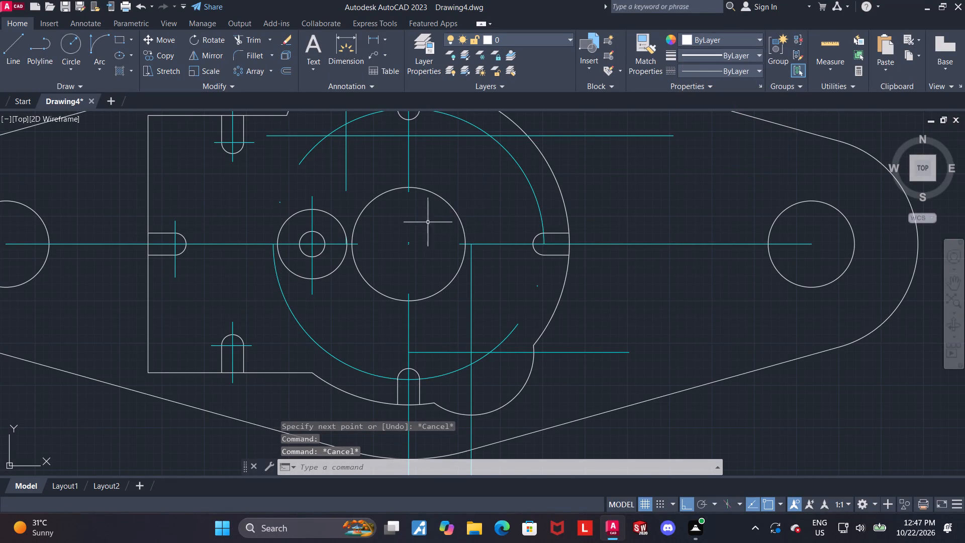
Set the dimension-line and extension-line colours of the Standard dimension style to red.
scroll(423, 226, down, 2)
middle_drag(567, 267, 538, 279)
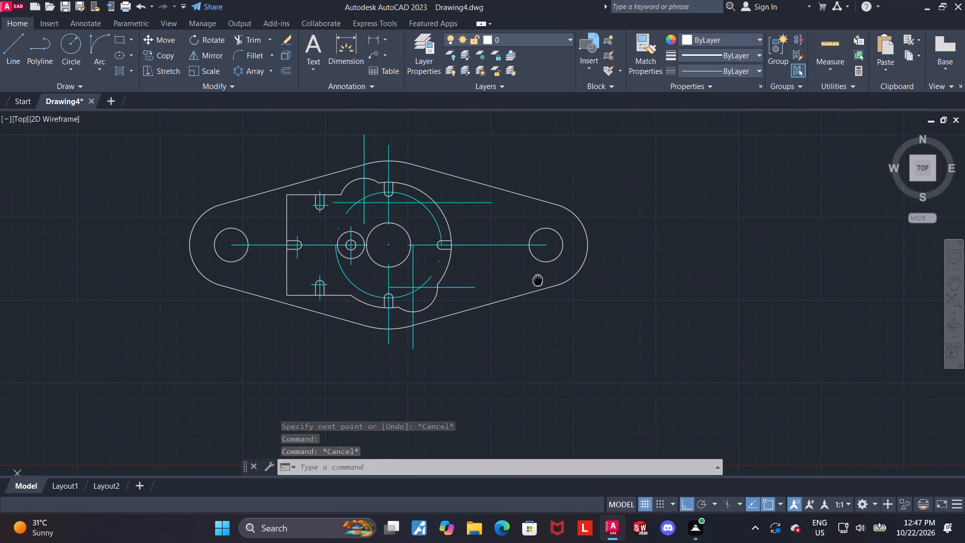
middle_drag(538, 279, 548, 271)
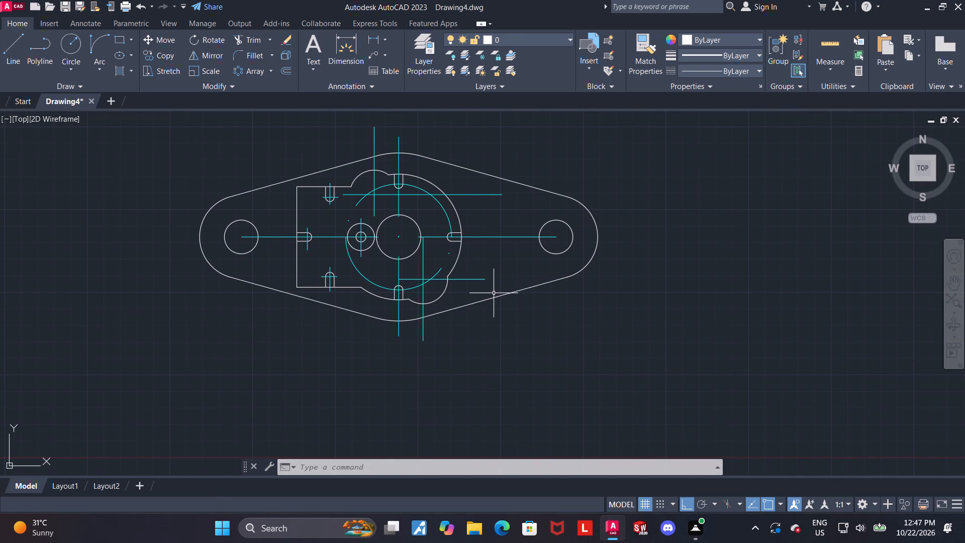
middle_drag(494, 293, 489, 308)
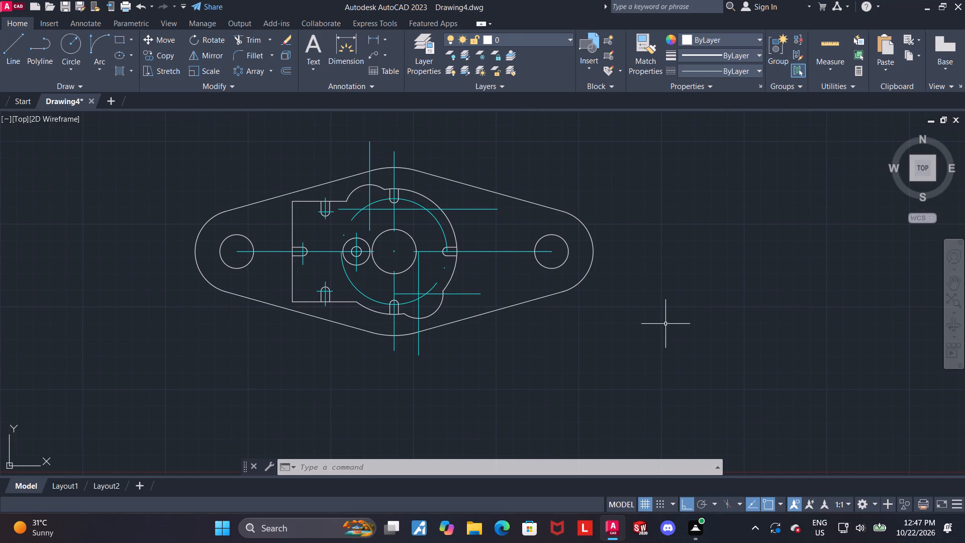
key(d)
key(Return)
click(621, 238)
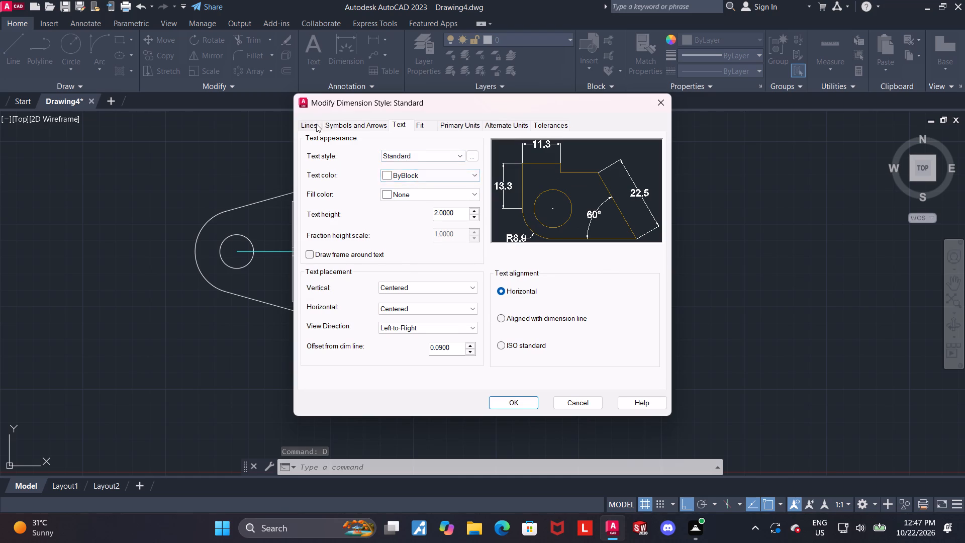
click(317, 124)
click(417, 158)
click(416, 155)
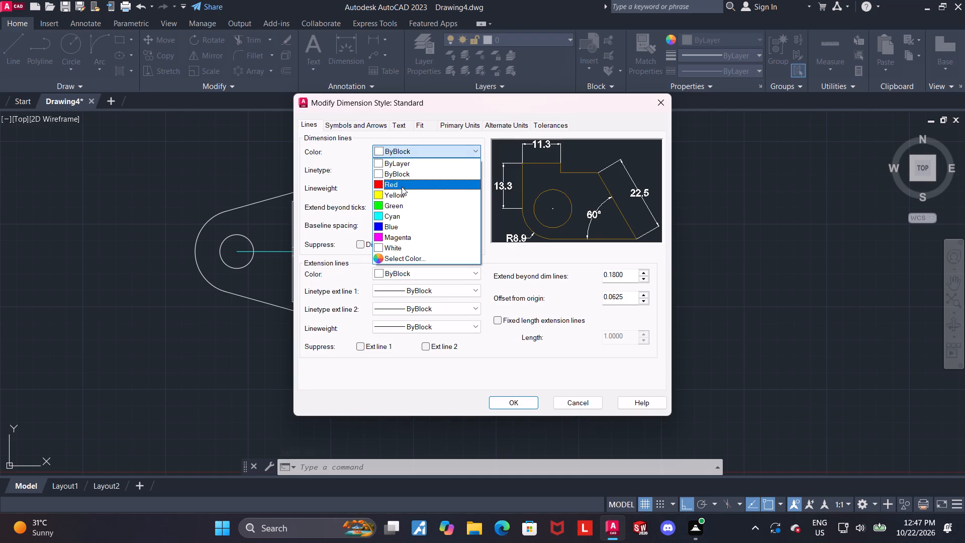
click(402, 187)
click(408, 269)
click(408, 305)
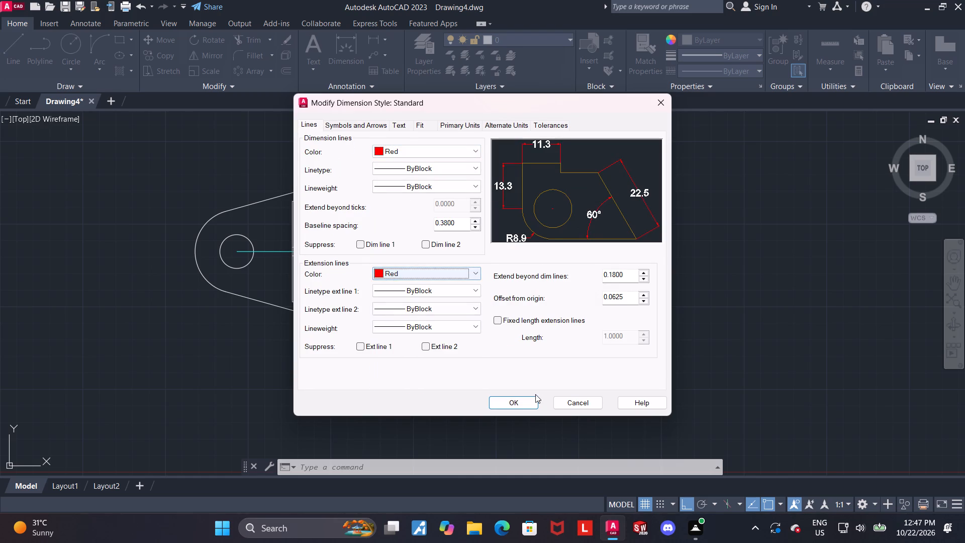
click(529, 399)
click(556, 360)
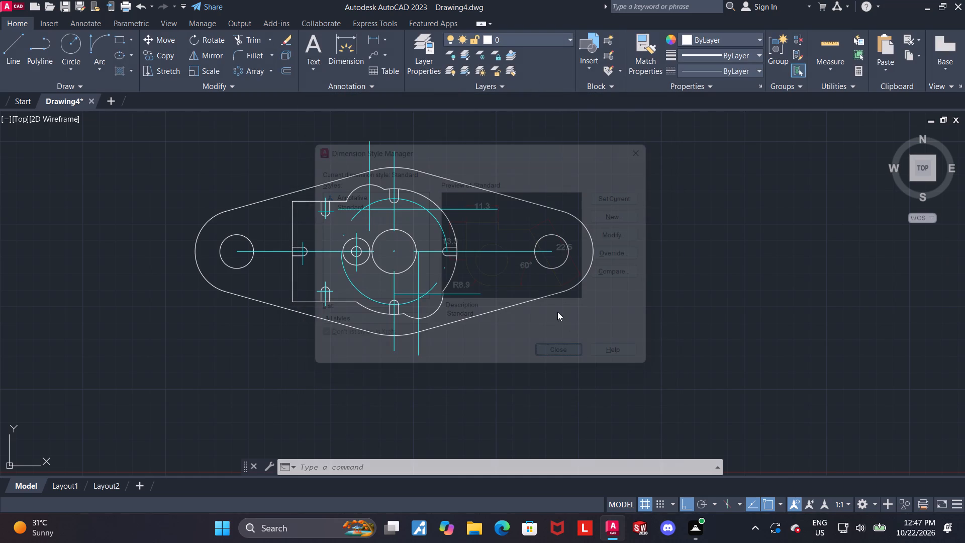
Add a horizontal dimension between the lower ends of the main vertical centreline and the lower-right lobe's vertical centreline, placed just below them.
middle_drag(479, 316, 492, 332)
middle_drag(513, 317, 525, 303)
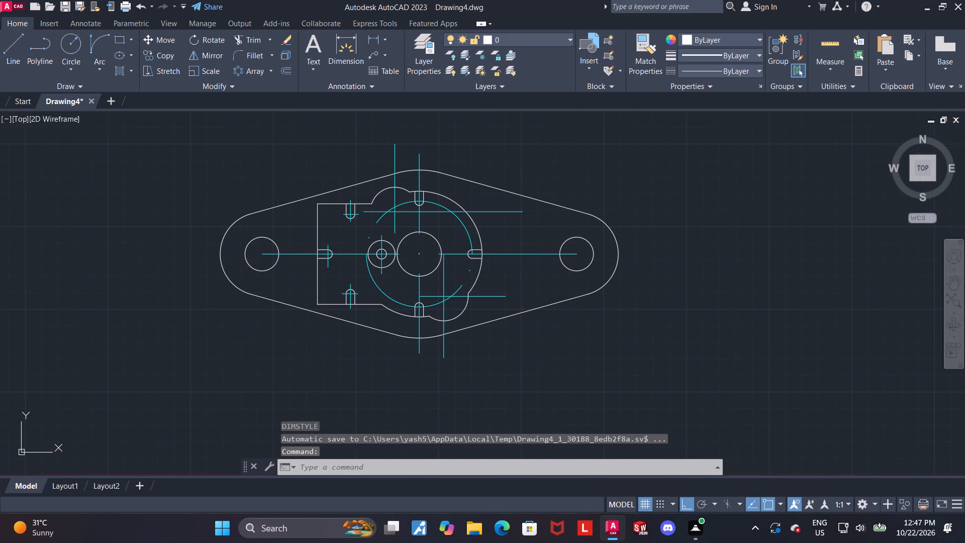
scroll(440, 310, up, 1)
middle_drag(539, 361, 537, 321)
middle_drag(498, 330, 498, 310)
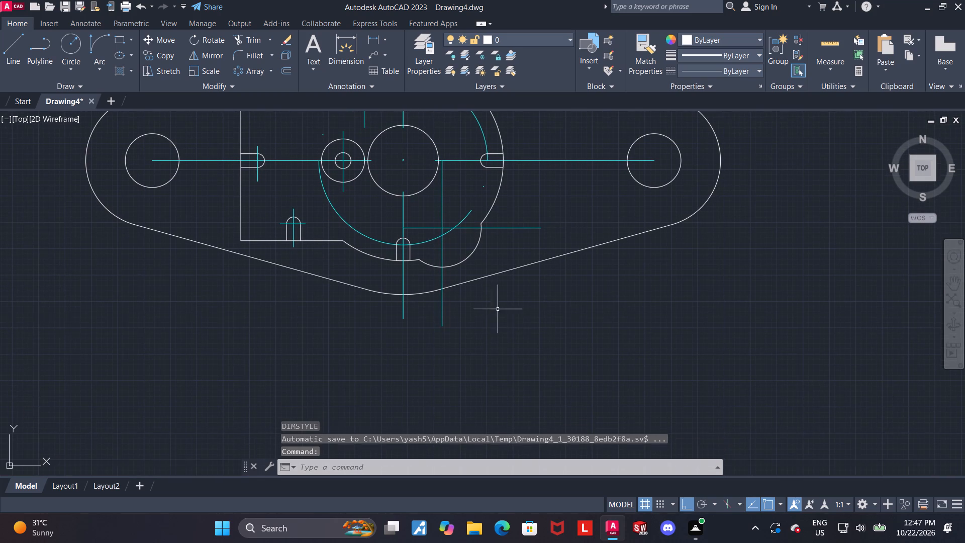
click(352, 50)
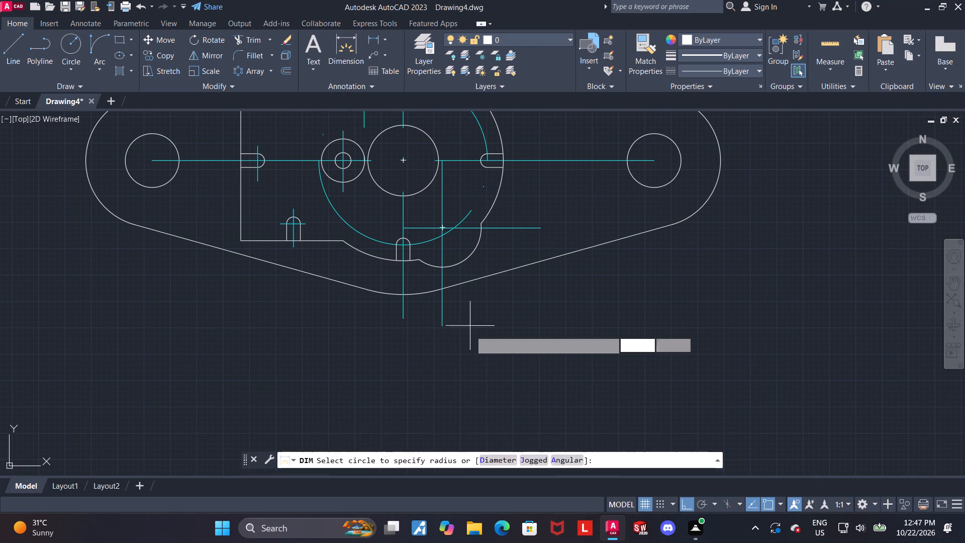
click(406, 321)
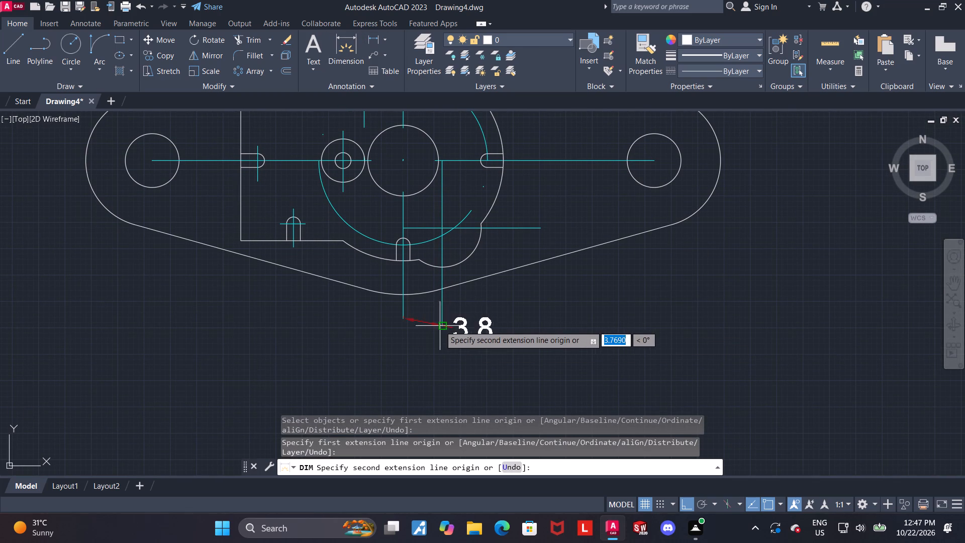
click(442, 327)
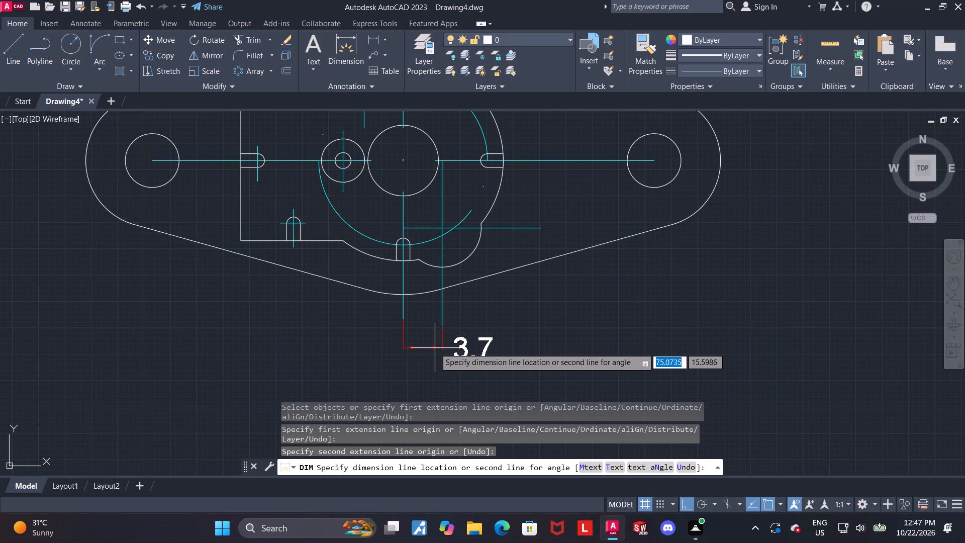
click(435, 345)
key(Escape)
Add a horizontal dimension from the main vertical centreline's lower end to the boss's lower-left corner, placed well below the part.
middle_drag(549, 308, 564, 297)
middle_drag(559, 288, 572, 258)
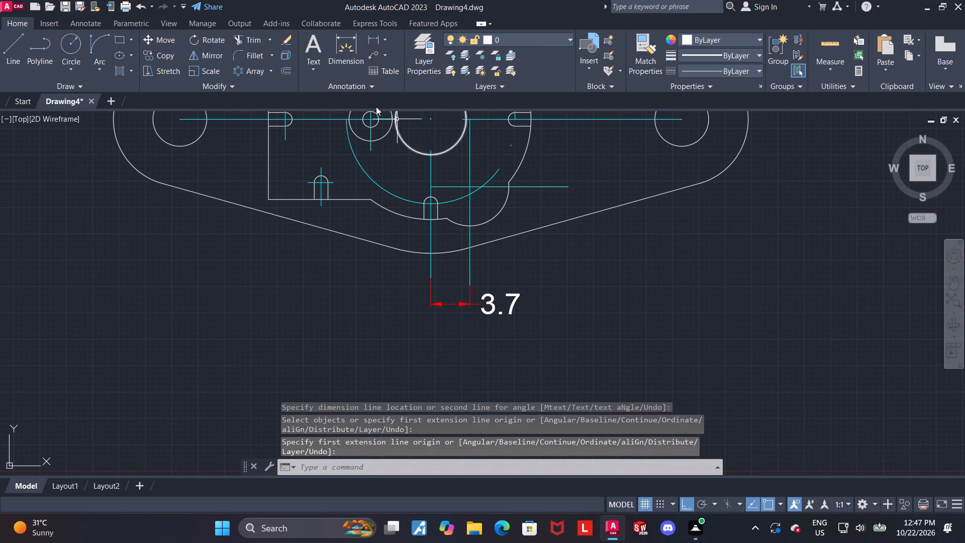
click(346, 48)
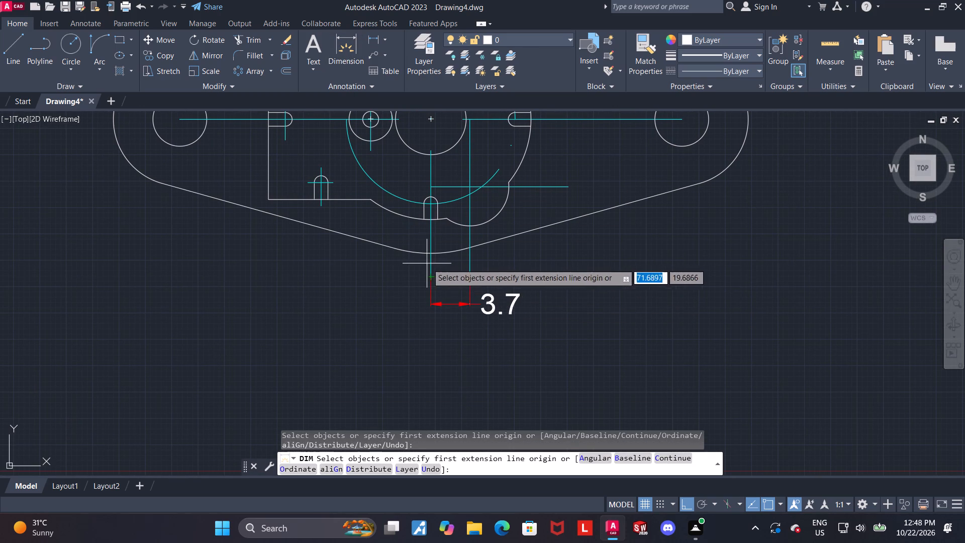
click(430, 279)
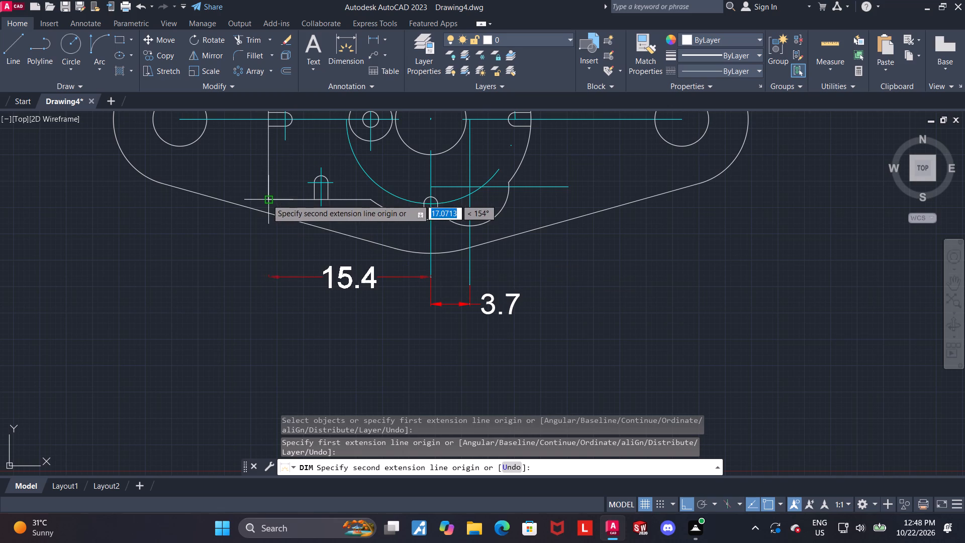
click(267, 199)
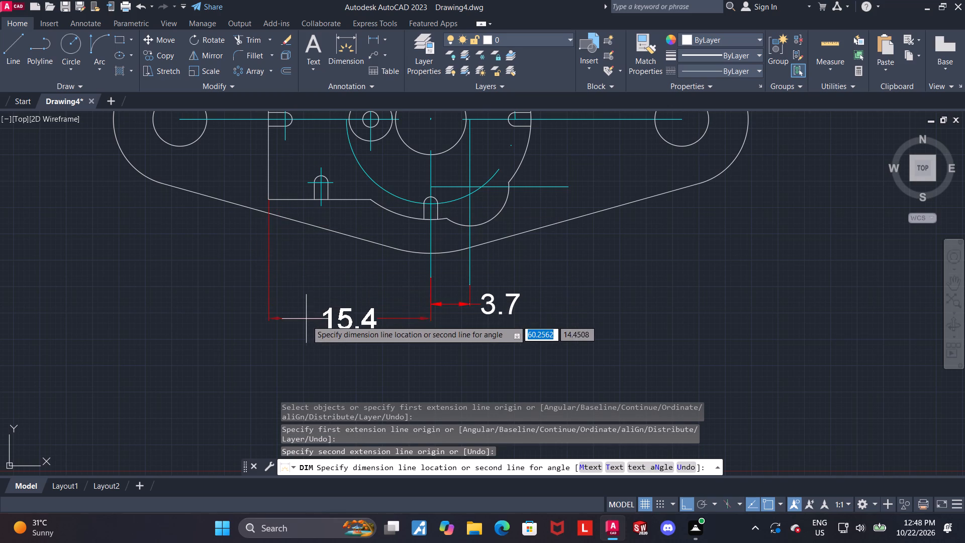
scroll(314, 325, down, 1)
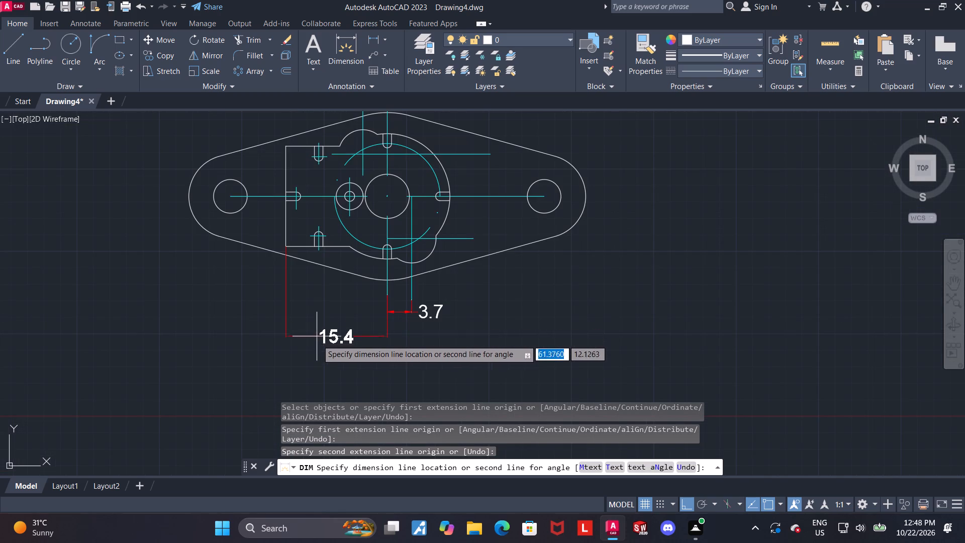
scroll(320, 350, up, 1)
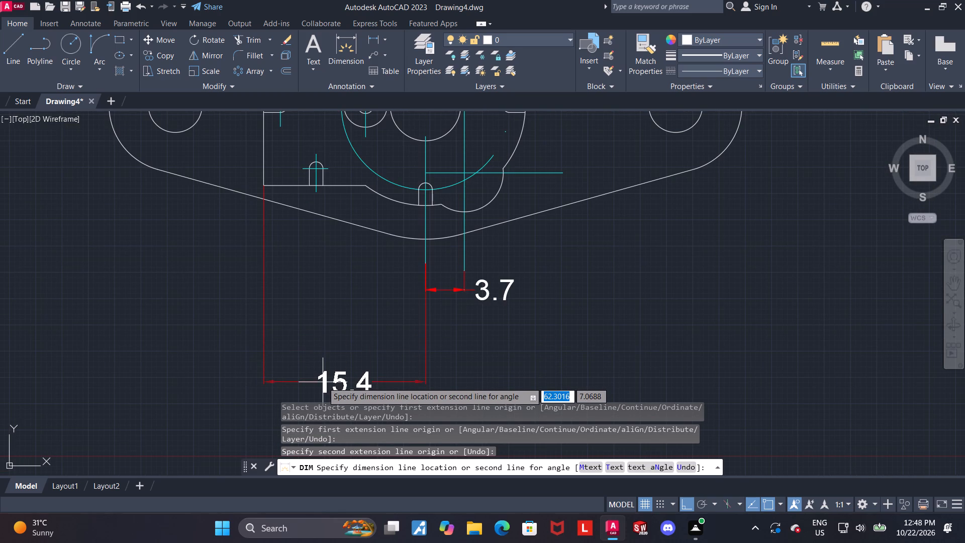
click(323, 383)
key(Escape)
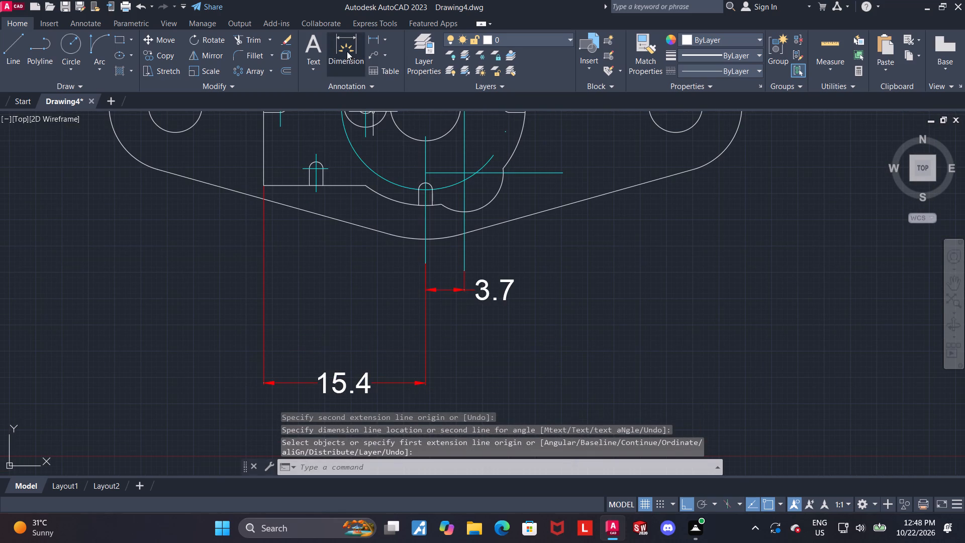
Add a horizontal dimension between the left-edge slot's vertical centreline and the main vertical centreline, just above the boss-corner dimension.
click(347, 51)
click(279, 128)
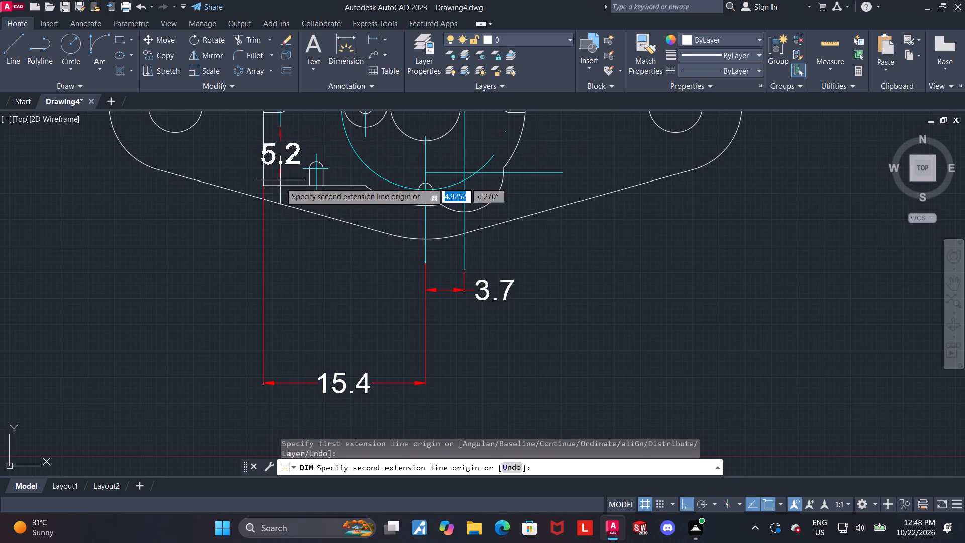
click(424, 257)
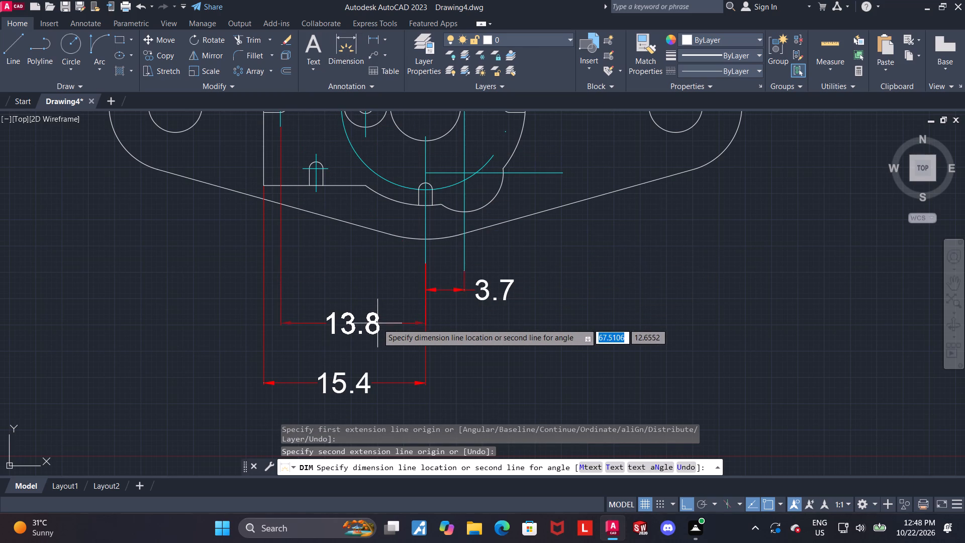
click(366, 347)
key(Escape)
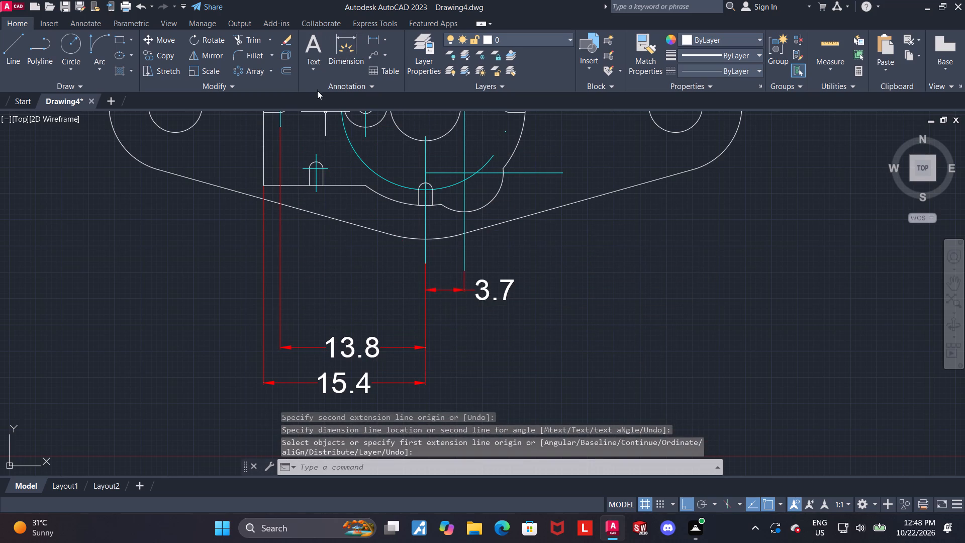
Add a horizontal dimension between the lower-left slot's vertical centreline and the main vertical centreline, above the left-edge slot's dimension.
click(336, 49)
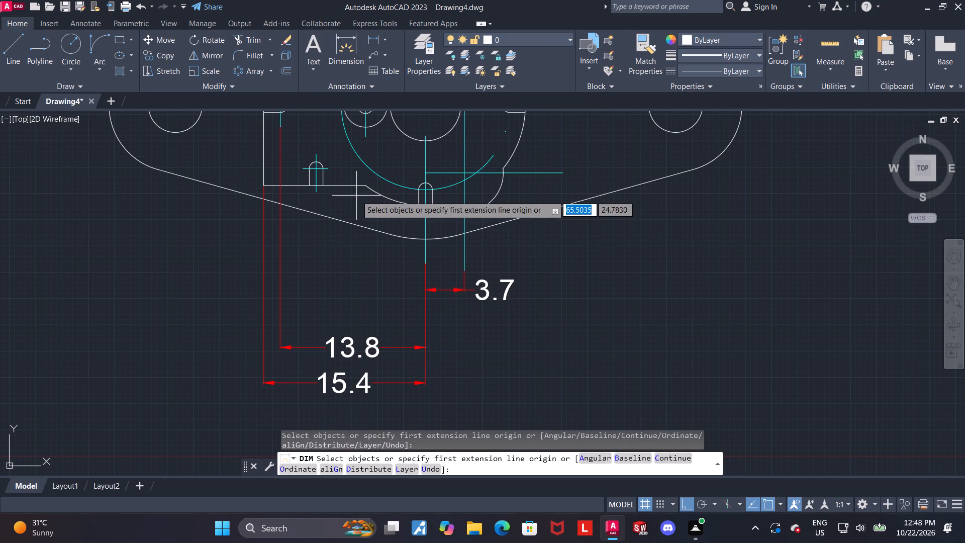
click(316, 192)
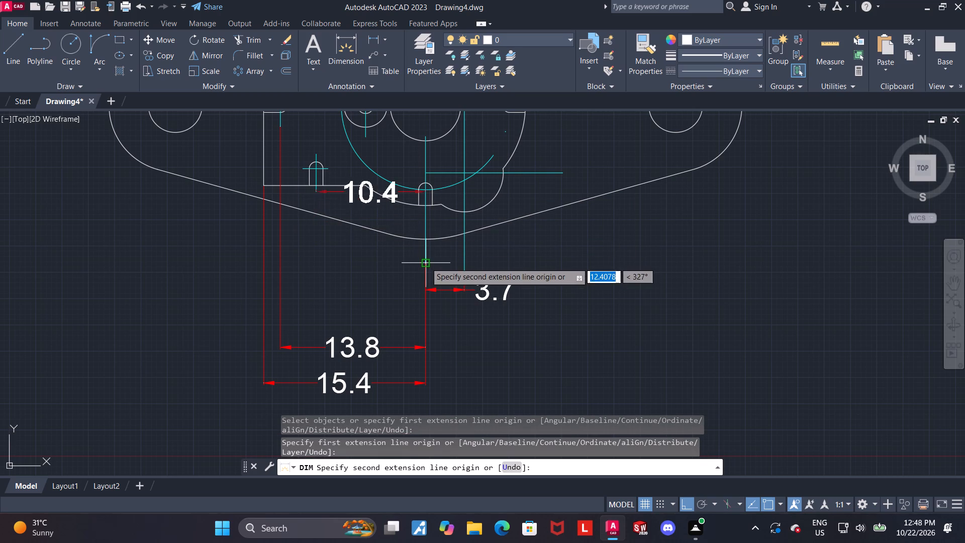
click(426, 262)
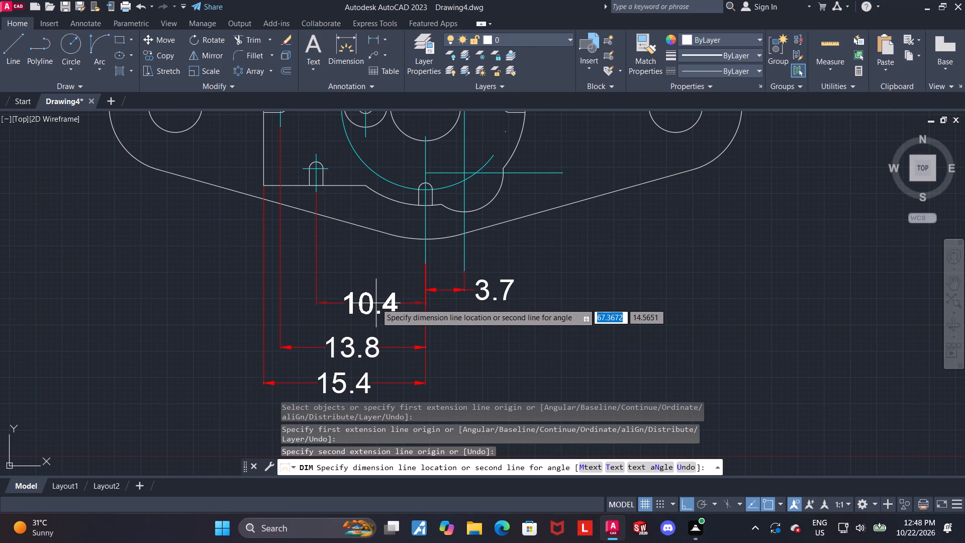
click(376, 303)
key(Escape)
Add a horizontal dimension from the concentric circles' vertical centreline to the main vertical centreline, placed above the lower-left slot's dimension.
middle_drag(384, 242, 328, 278)
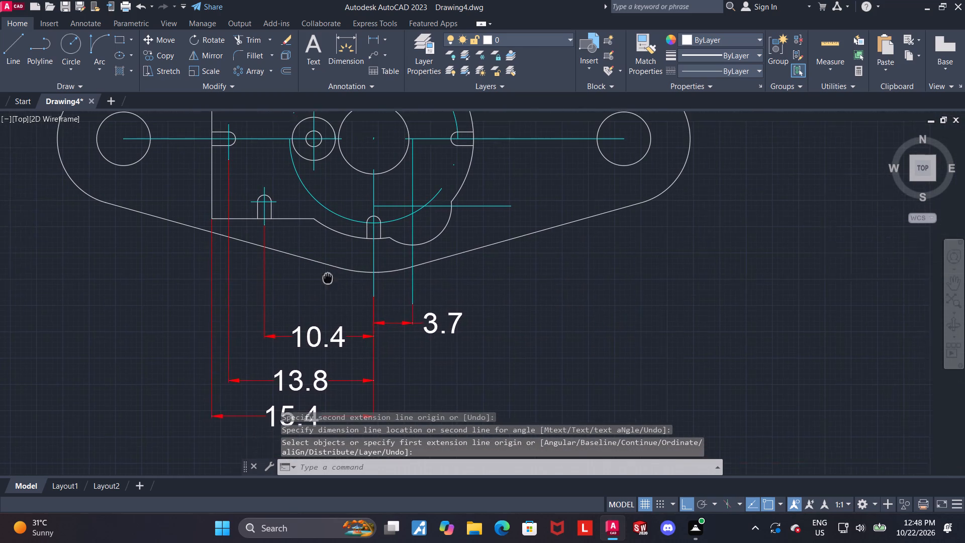
middle_drag(328, 278, 310, 283)
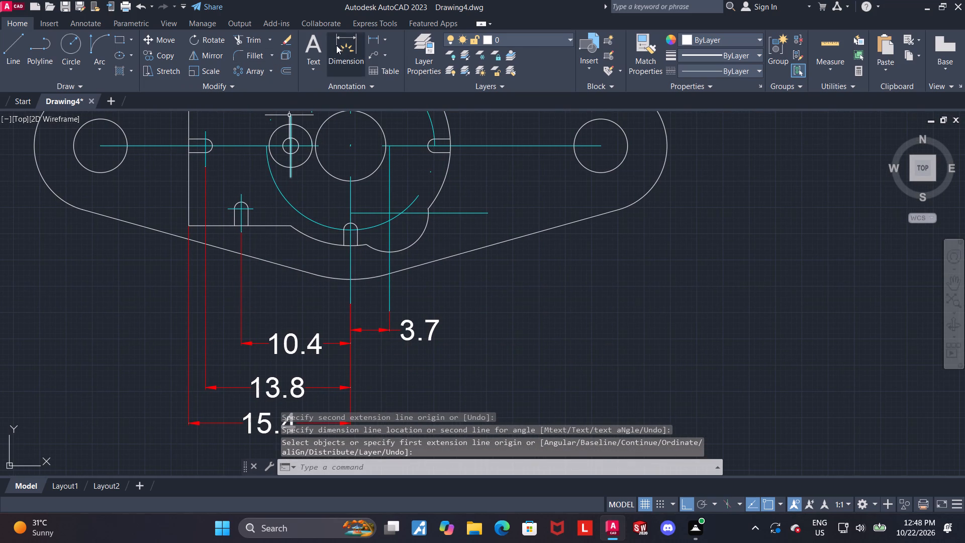
click(336, 45)
click(291, 180)
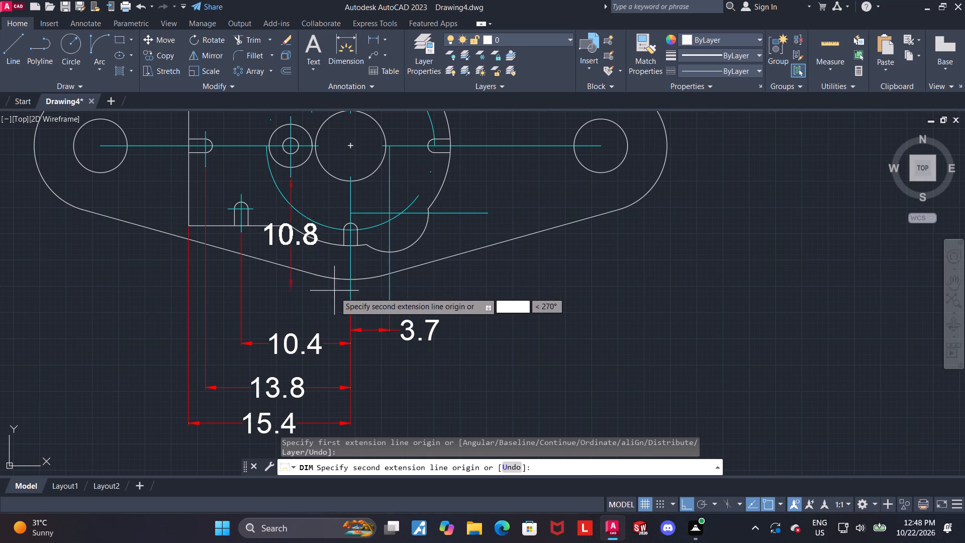
click(349, 303)
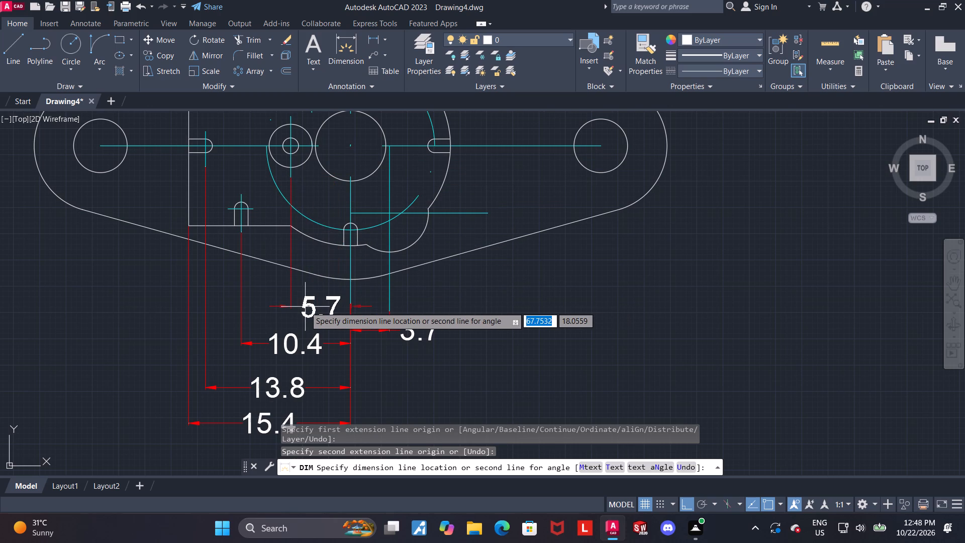
click(305, 307)
key(Escape)
Reduce the text height of the Standard dimension style to 1.5, and further to 1.
scroll(545, 308, down, 1)
middle_drag(542, 306, 534, 273)
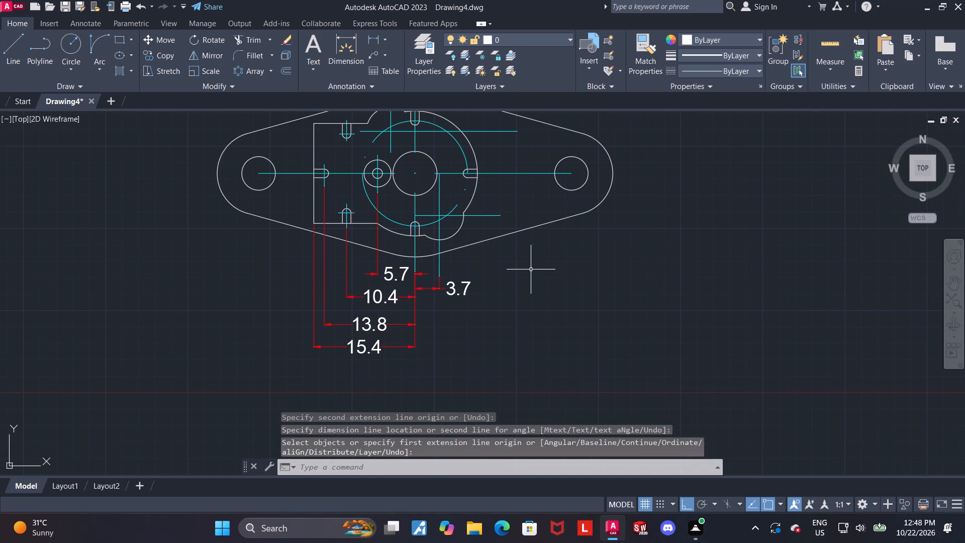
key(d)
key(Return)
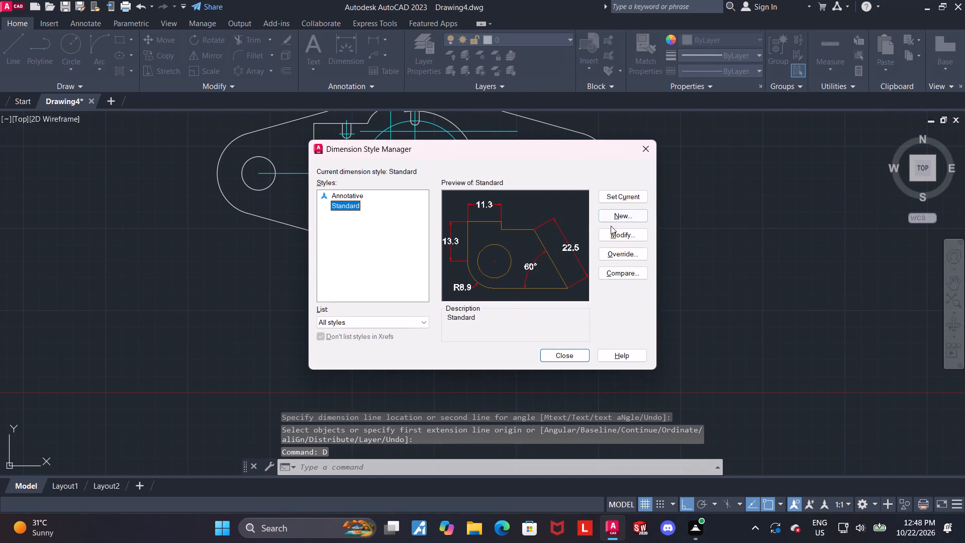
click(614, 230)
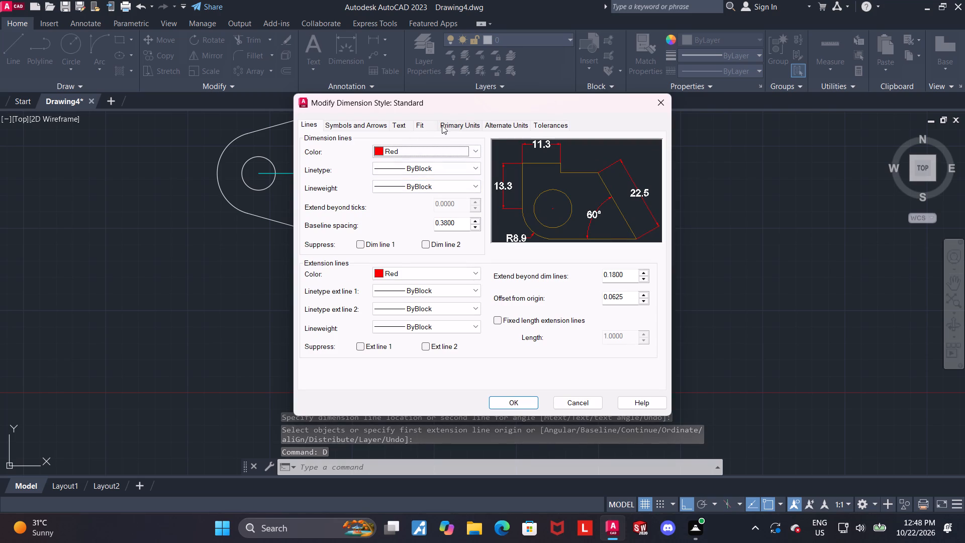
click(444, 125)
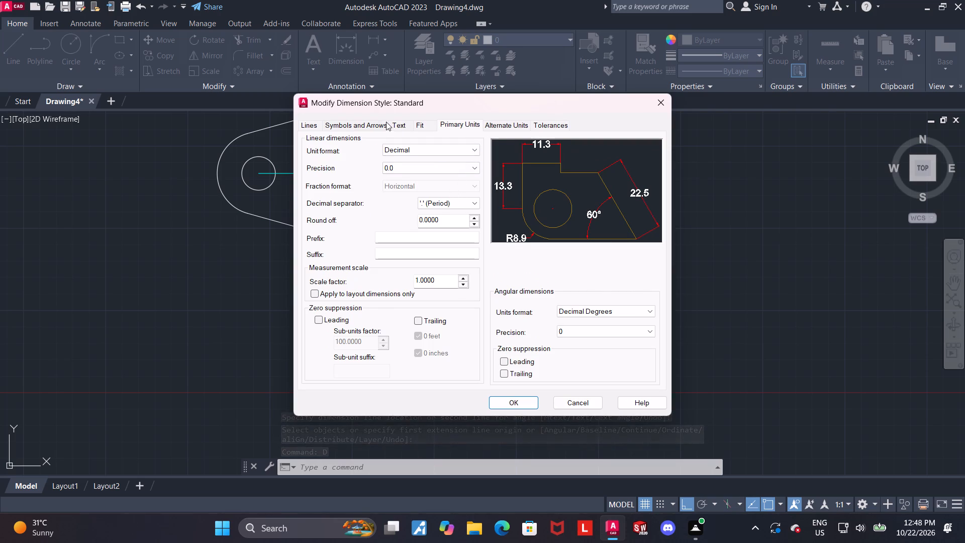
click(395, 121)
drag(458, 212, 443, 214)
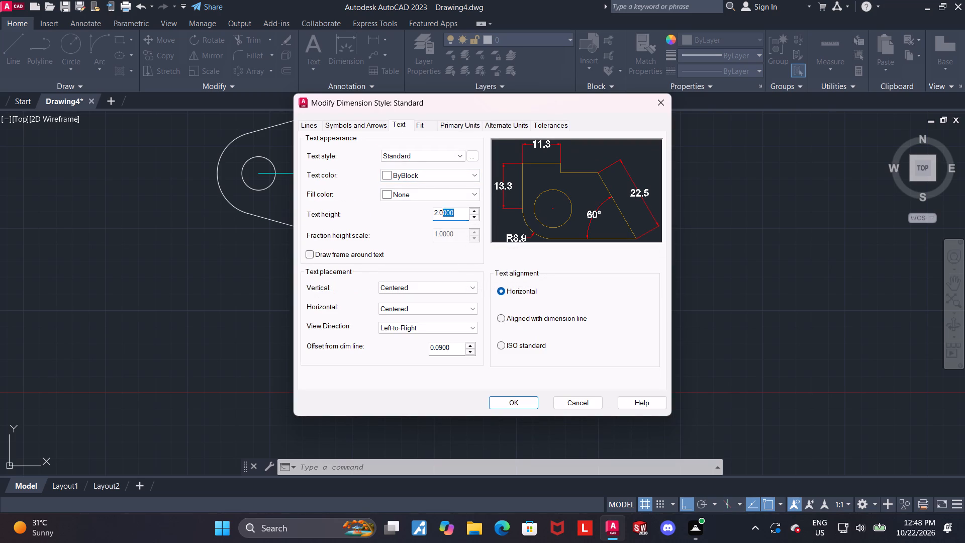
drag(443, 214, 429, 214)
text(1.5)
key(Return)
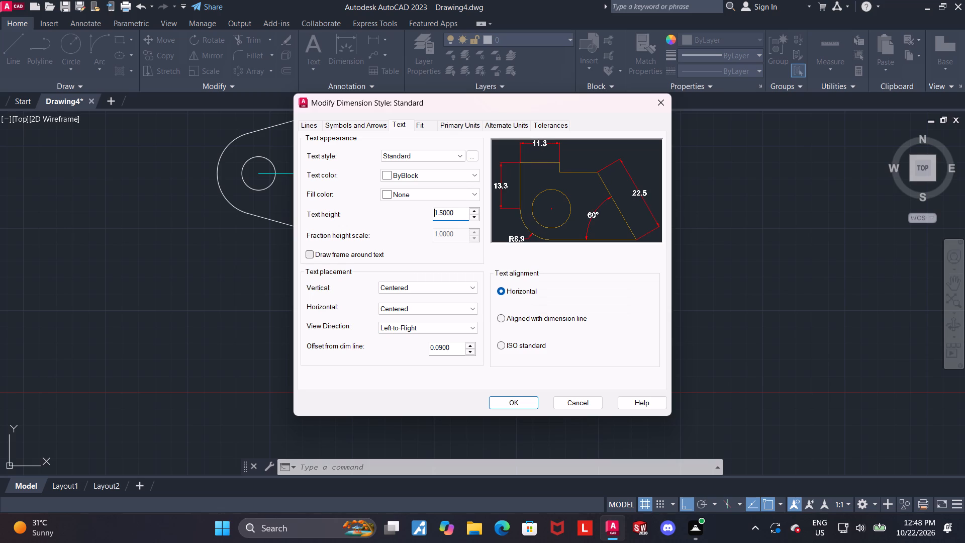
drag(457, 213, 373, 207)
key(1)
key(Return)
Set the arrow size of the Standard dimension style to 0.5 and apply the style changes.
click(357, 128)
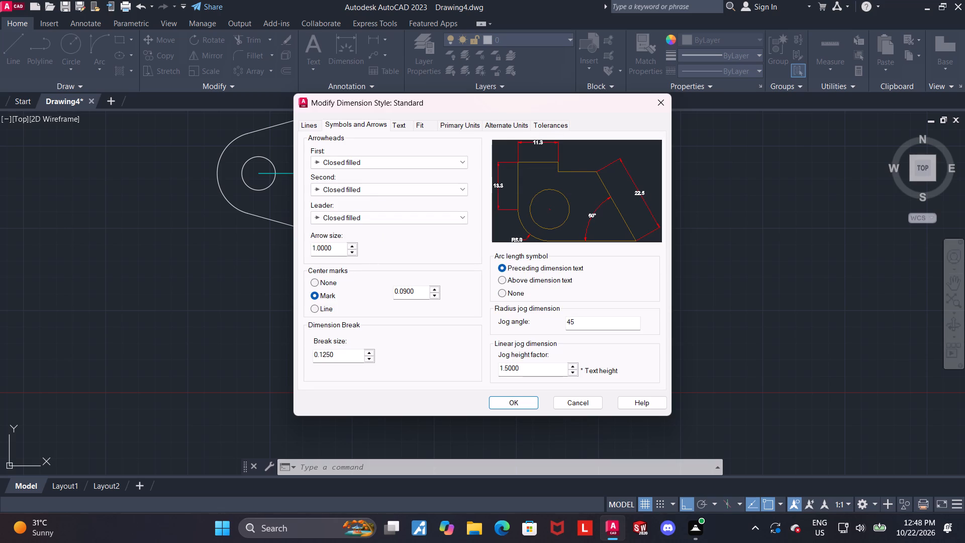
drag(337, 247, 244, 237)
text(0.5)
key(Return)
click(501, 397)
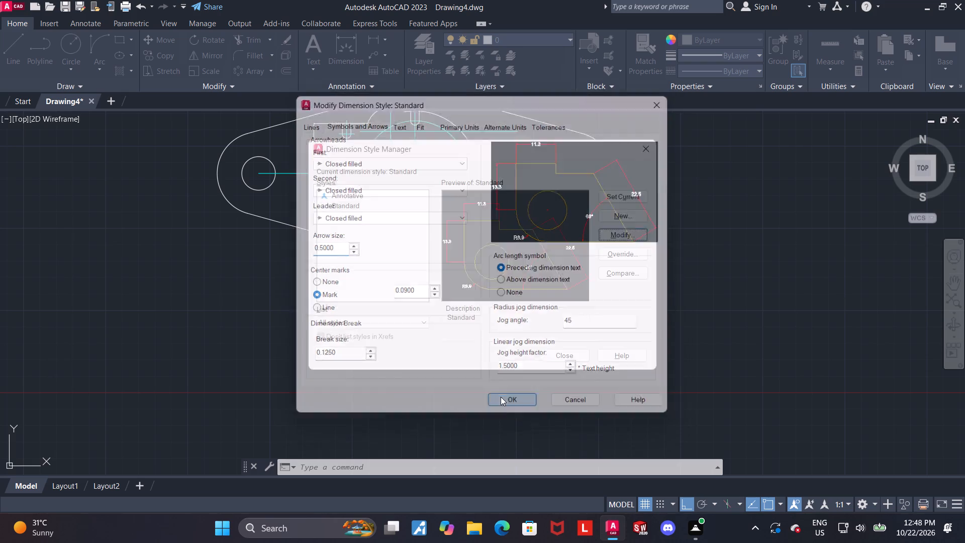
click(560, 352)
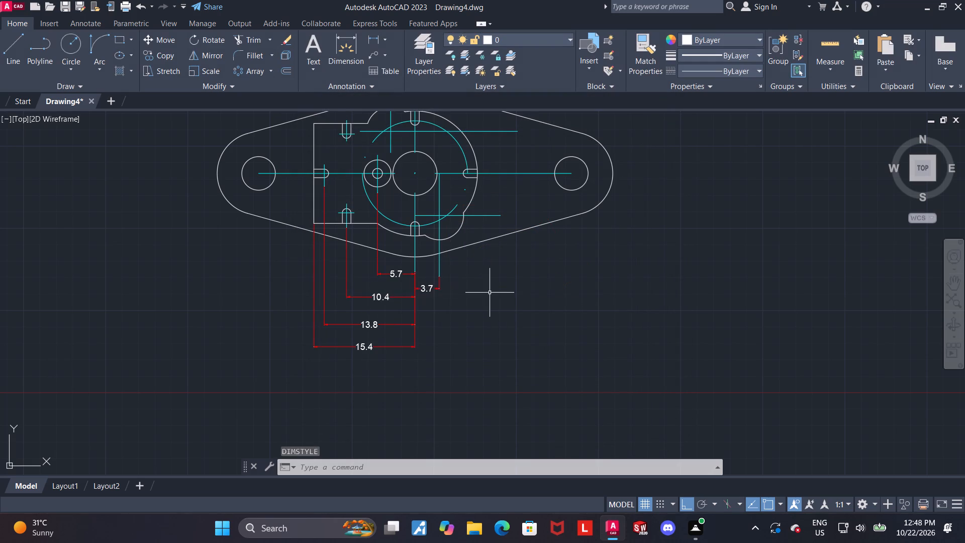
Add a horizontal dimension between the centres of the two outer mounting holes, placed below all the other dimensions.
scroll(490, 293, up, 1)
middle_drag(525, 293, 527, 332)
scroll(525, 326, down, 1)
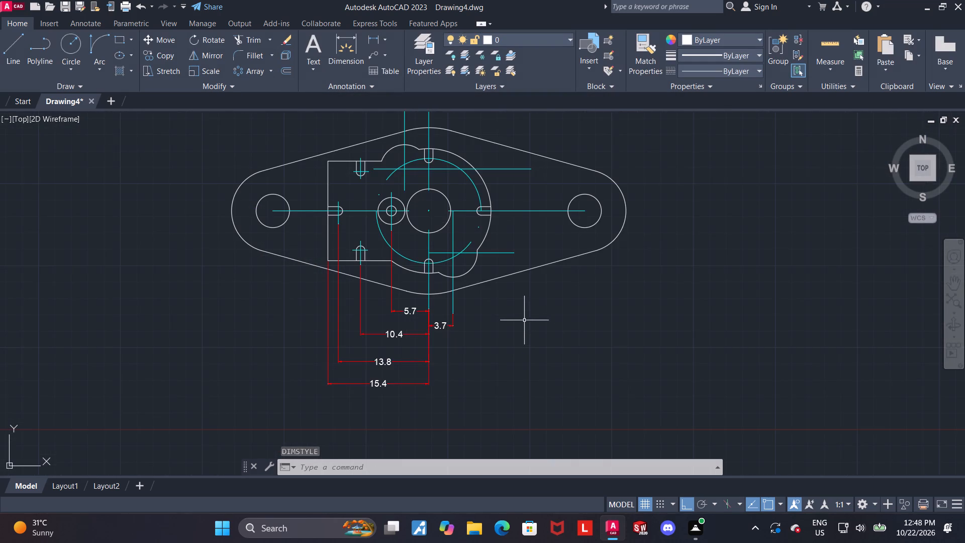
middle_drag(524, 321, 514, 335)
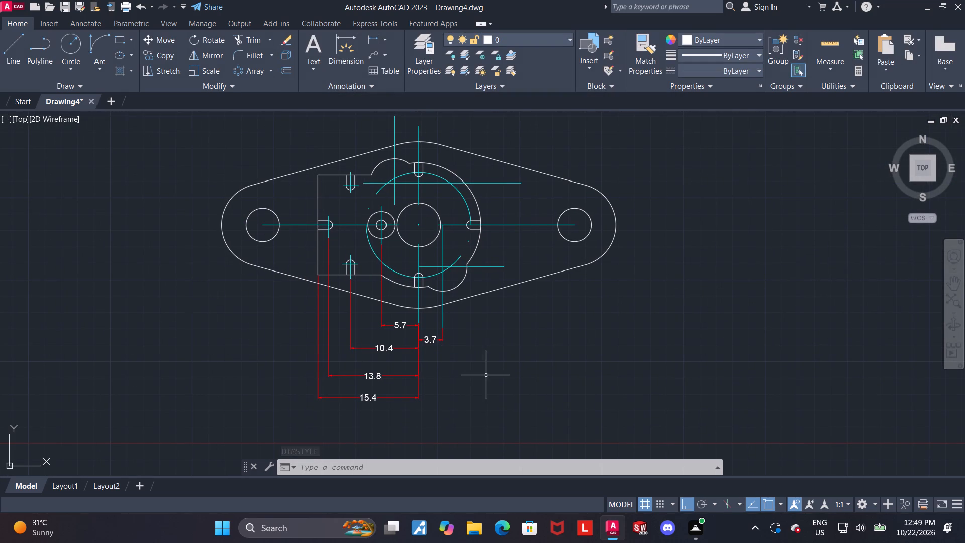
middle_drag(486, 375, 484, 355)
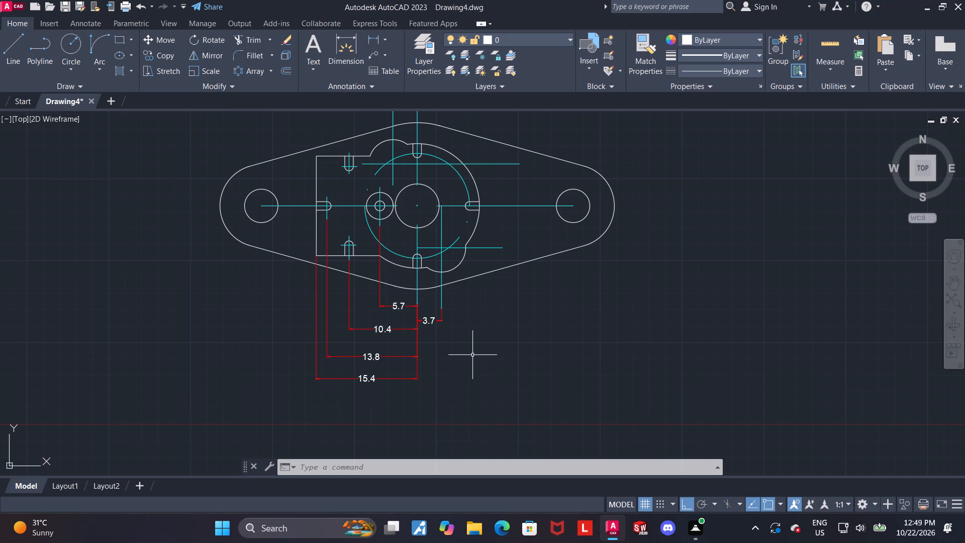
click(342, 47)
click(259, 204)
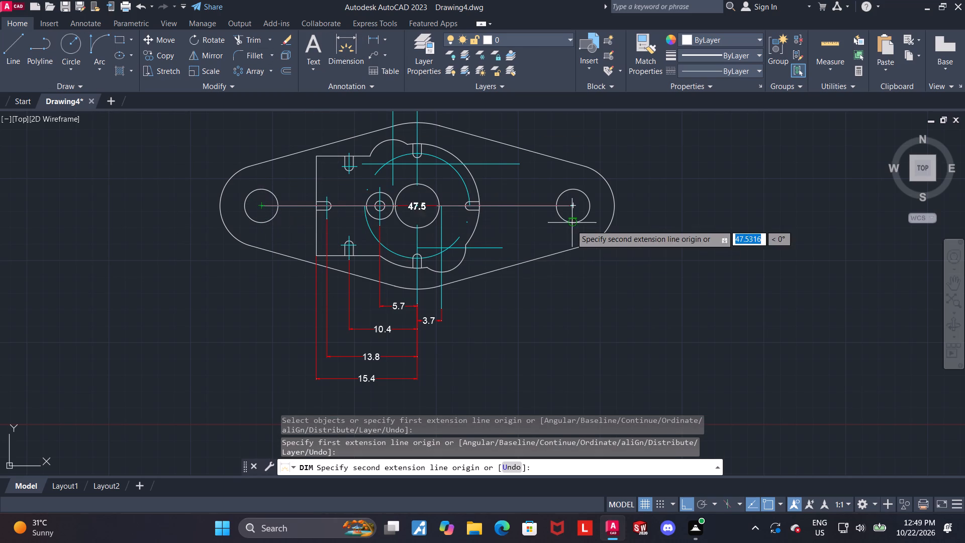
click(573, 206)
scroll(563, 216, down, 1)
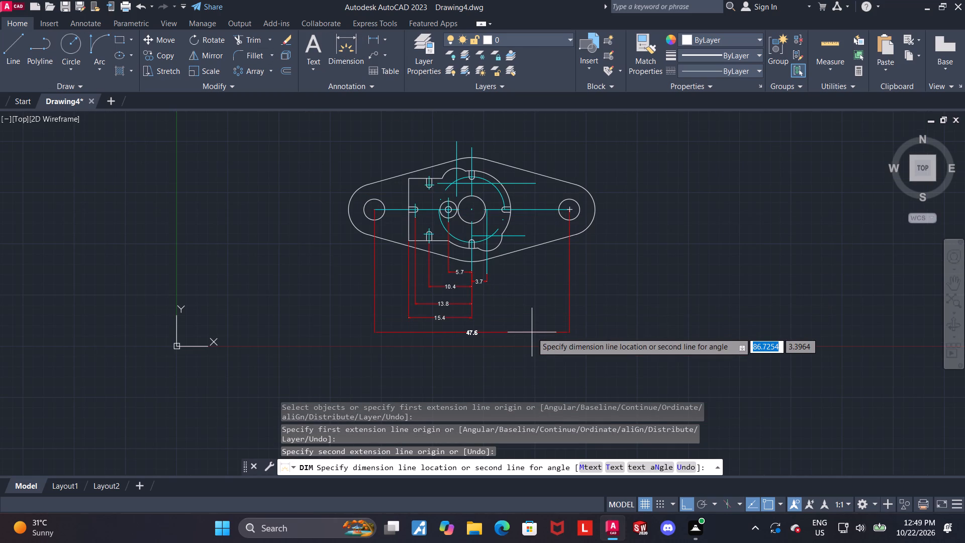
click(532, 332)
scroll(484, 329, up, 1)
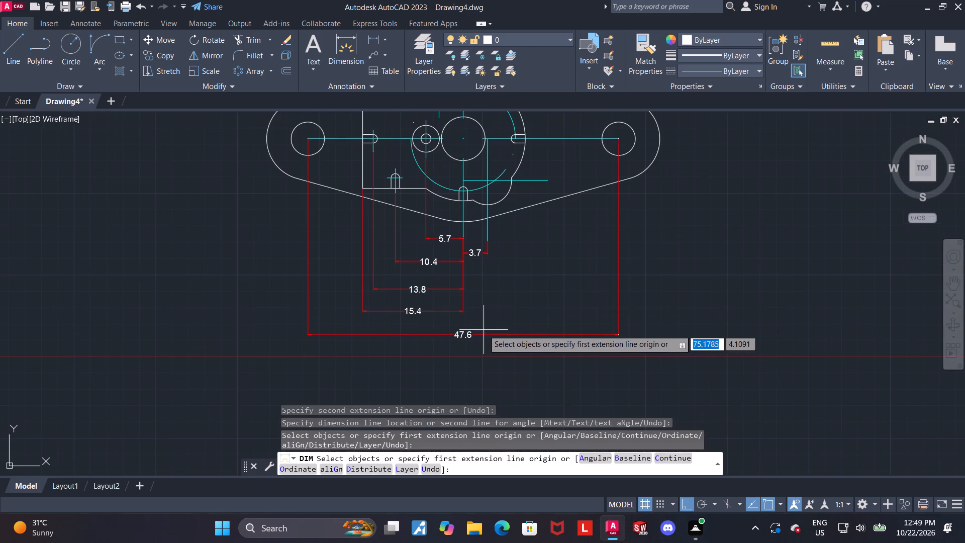
key(Escape)
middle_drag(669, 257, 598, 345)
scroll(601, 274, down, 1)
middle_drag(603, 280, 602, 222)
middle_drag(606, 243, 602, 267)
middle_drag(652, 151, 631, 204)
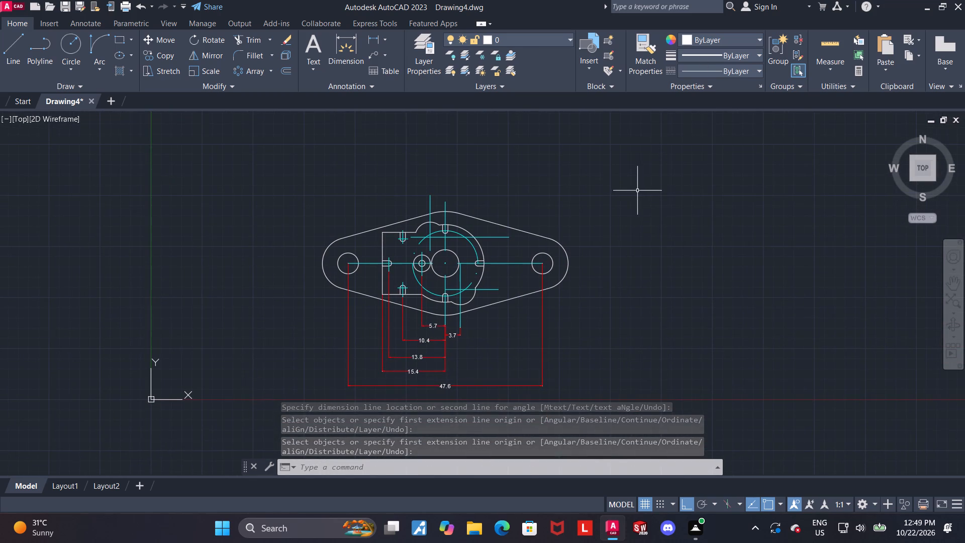
Move the entire drawing, including its dimensions, straight up using the large central hole's centre as base point.
middle_drag(638, 192, 637, 181)
drag(678, 164, 666, 178)
click(302, 386)
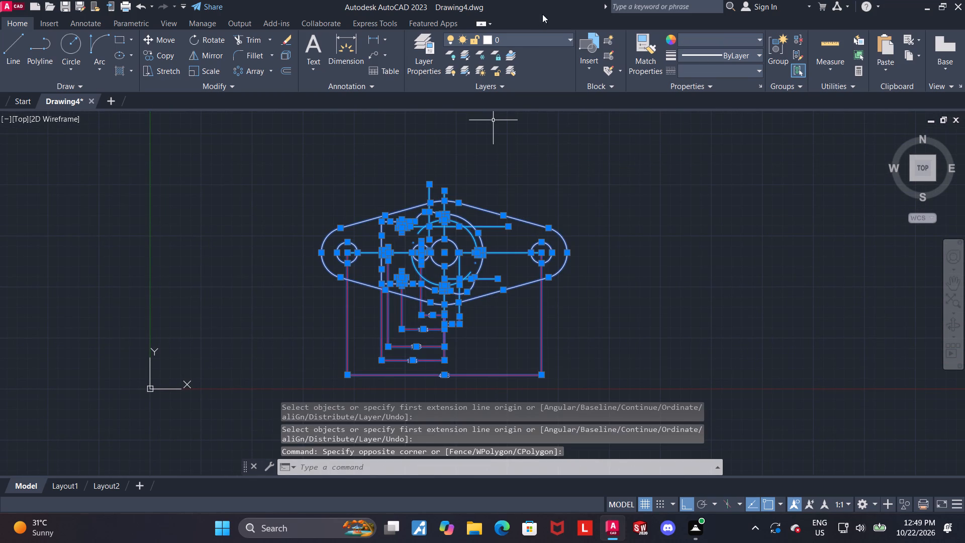
click(151, 40)
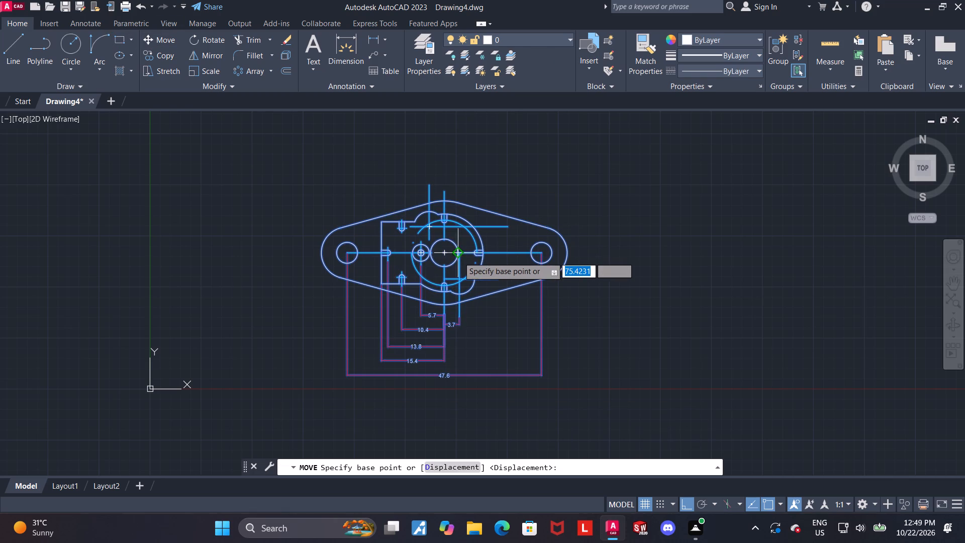
click(443, 256)
click(432, 150)
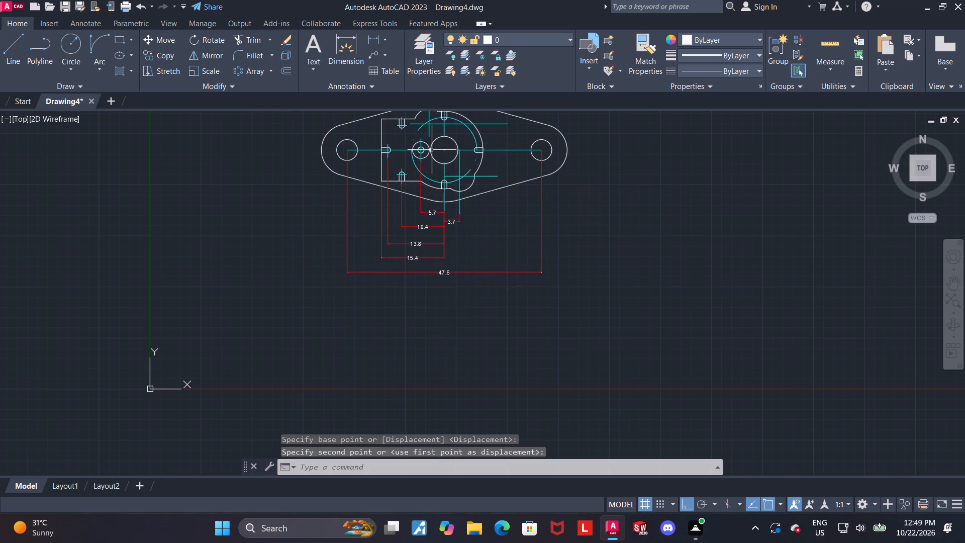
key(Escape)
Draw a horizontal line about 10 units long from the left mounting hole's centre outward past the flange's left end.
middle_drag(698, 263, 677, 315)
middle_drag(639, 236, 644, 241)
scroll(579, 215, up, 1)
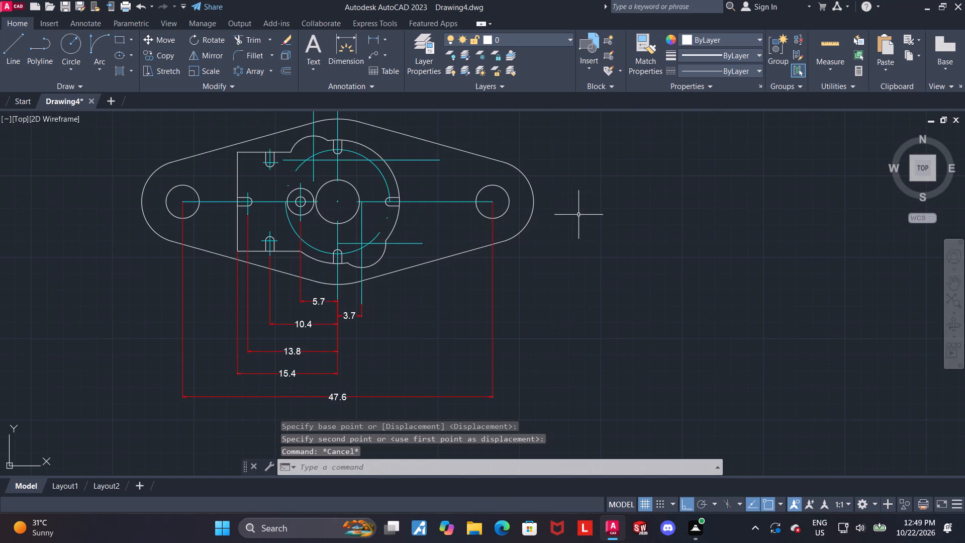
scroll(601, 224, down, 1)
middle_drag(614, 233, 619, 236)
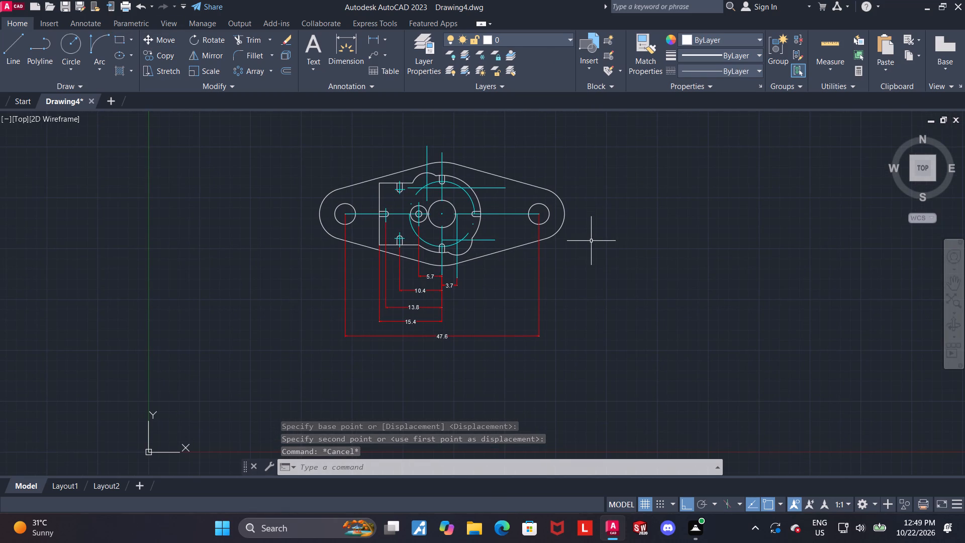
scroll(328, 223, up, 2)
key(Escape)
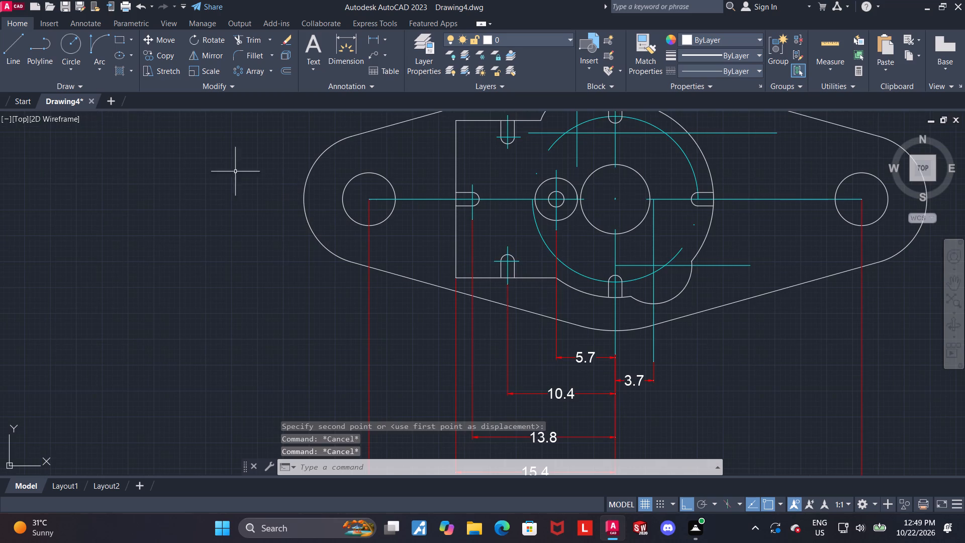
click(5, 53)
scroll(340, 202, up, 1)
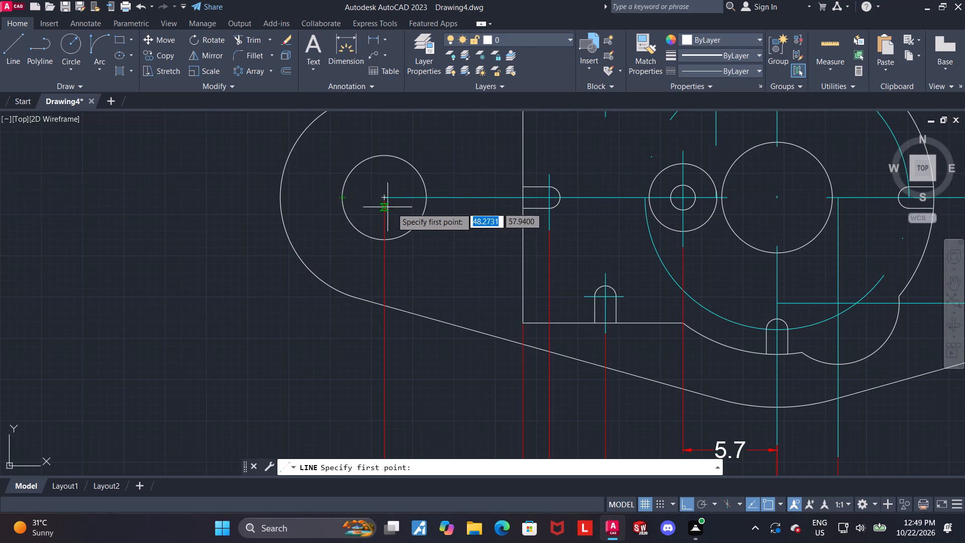
click(384, 199)
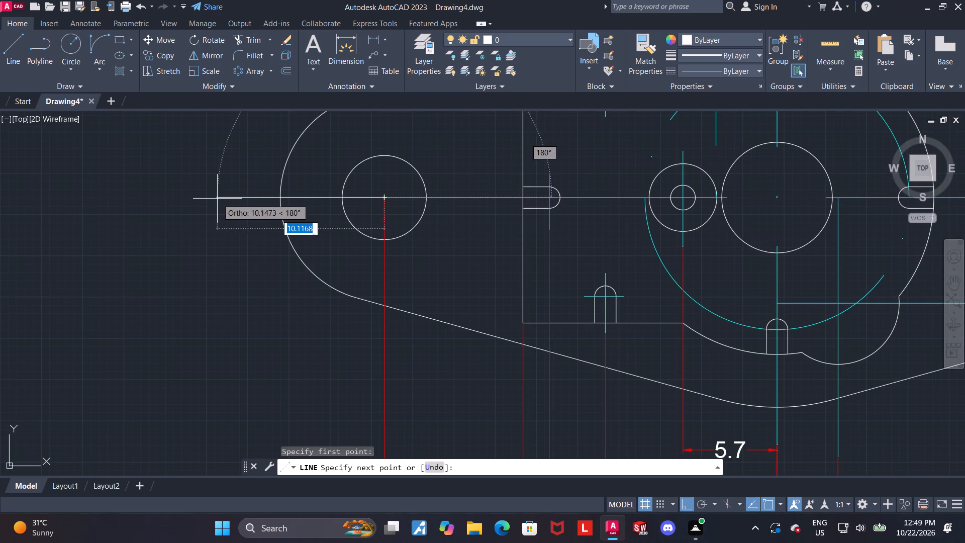
click(227, 199)
key(Escape)
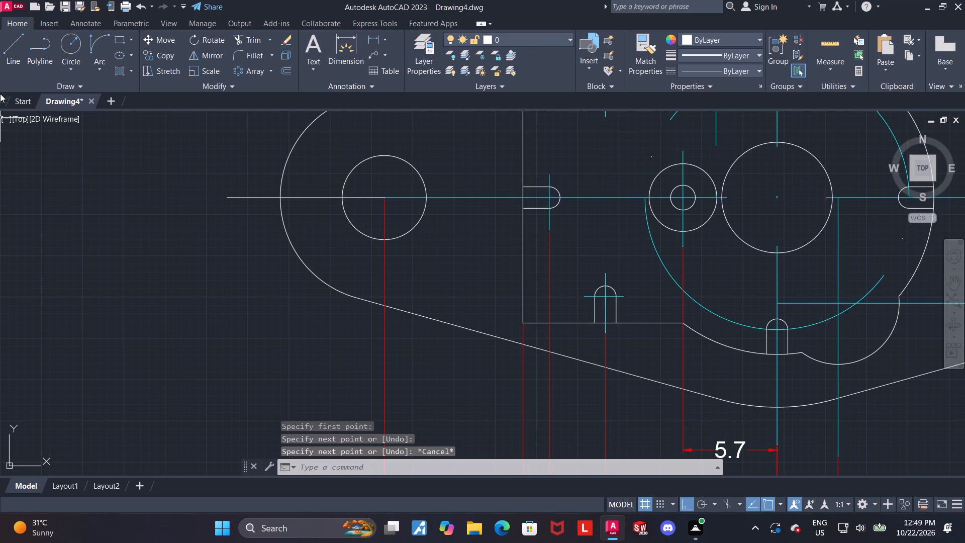
Draw a vertical line through the left mounting hole's centre, extending slightly beyond the circle at both ends.
click(7, 46)
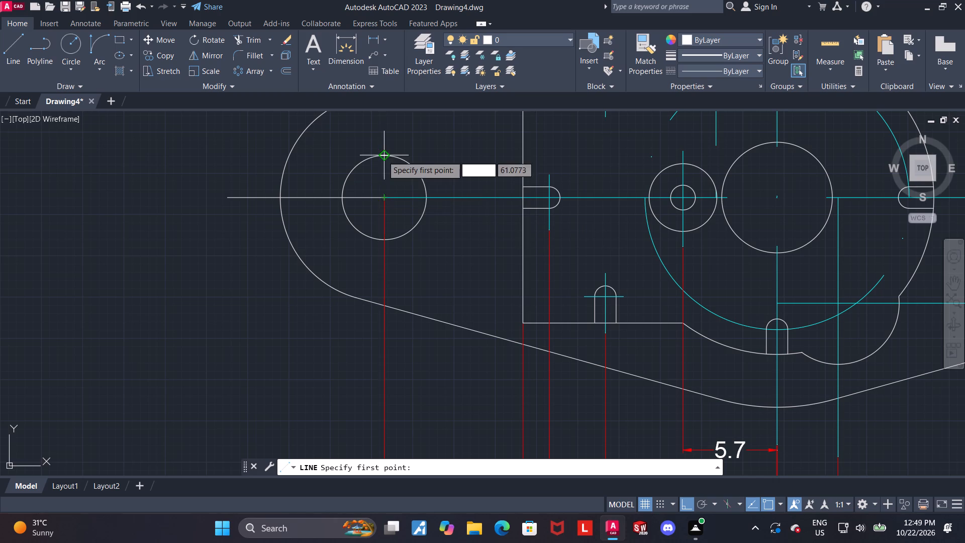
click(382, 134)
click(366, 265)
key(Escape)
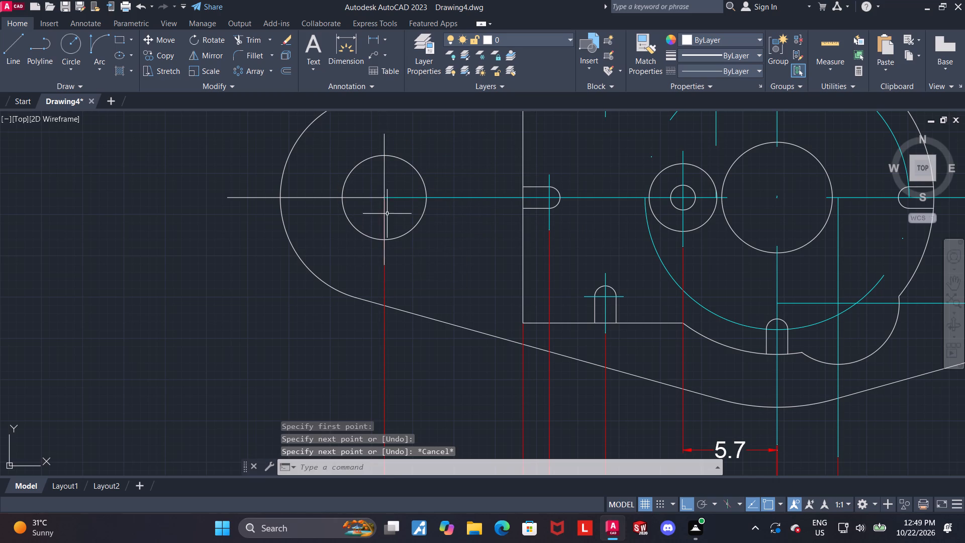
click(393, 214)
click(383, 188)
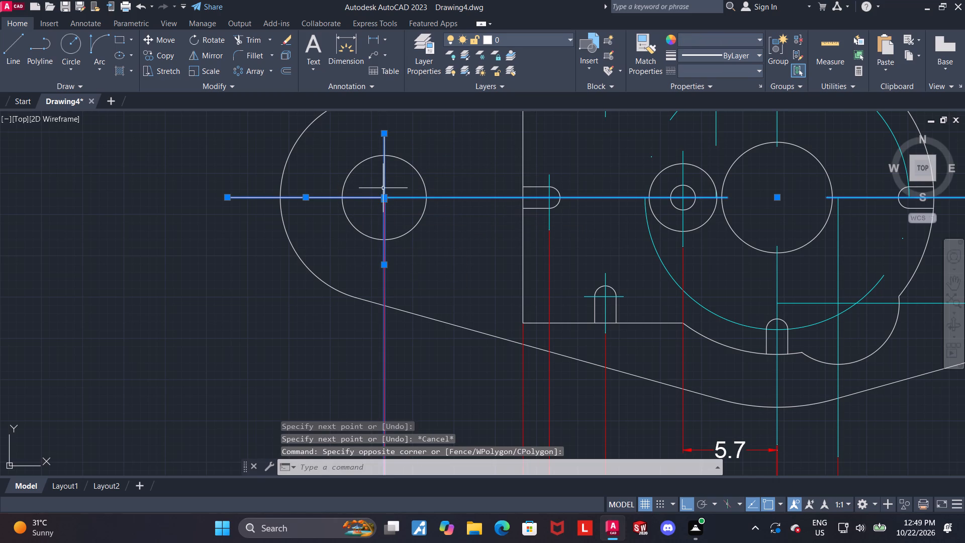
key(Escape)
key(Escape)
Join the new horizontal line at the left mounting hole with the main horizontal centreline.
click(373, 198)
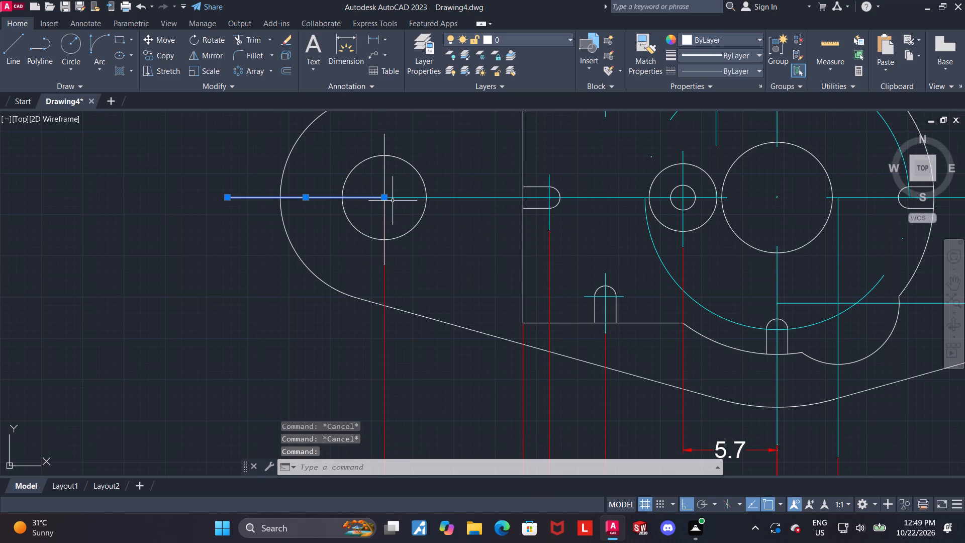
click(384, 204)
click(399, 196)
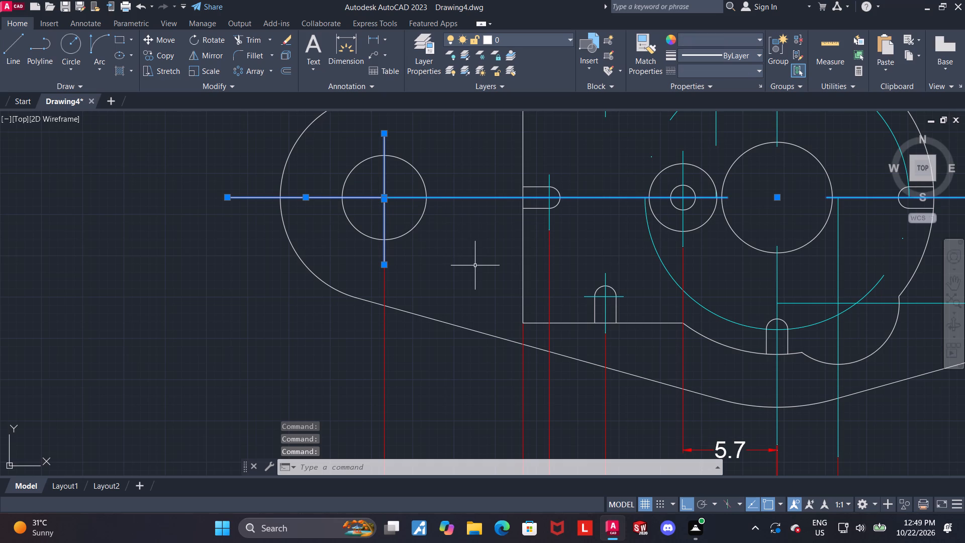
key(j)
key(Return)
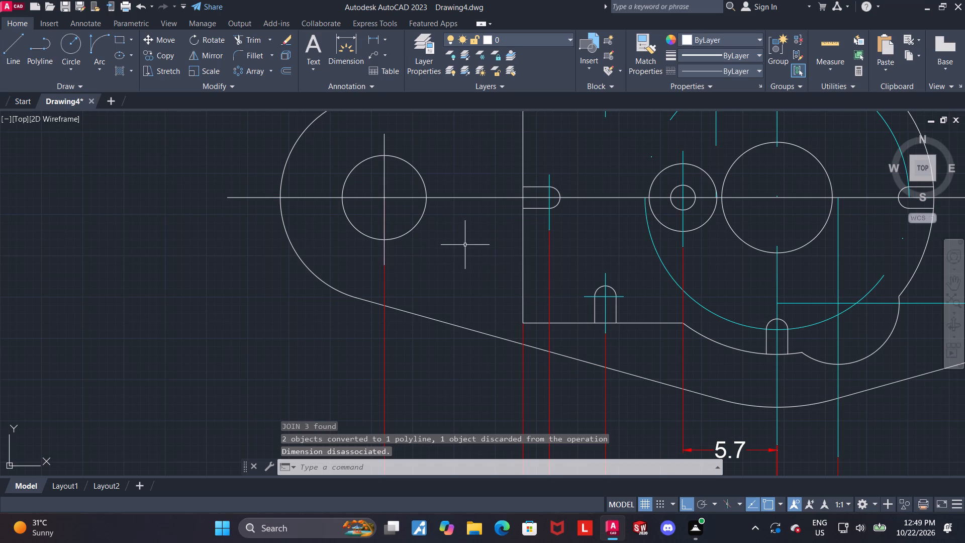
Set the left mounting hole's vertical line and the joined horizontal centreline to linetype ACAD_ISO04W100 and colour Cyan.
click(384, 178)
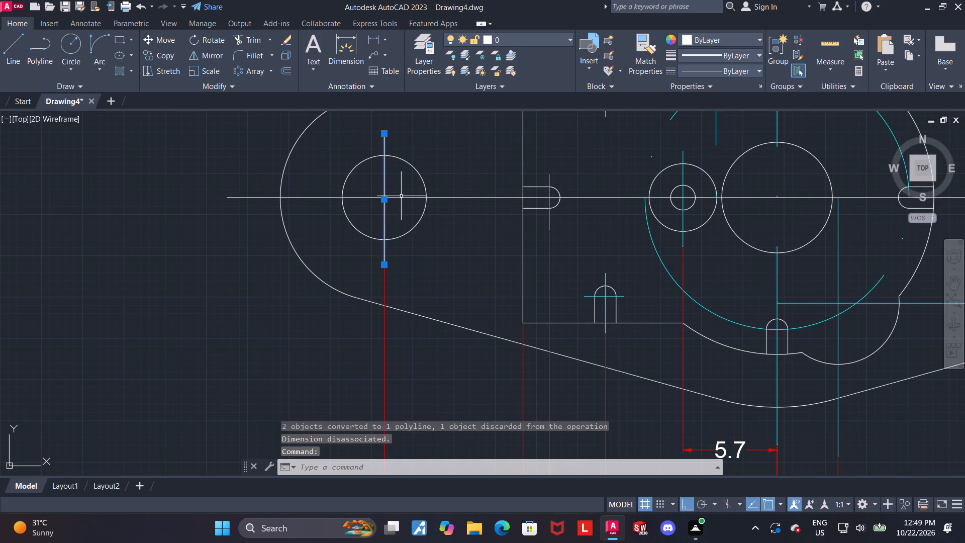
click(401, 196)
scroll(401, 196, down, 2)
click(703, 68)
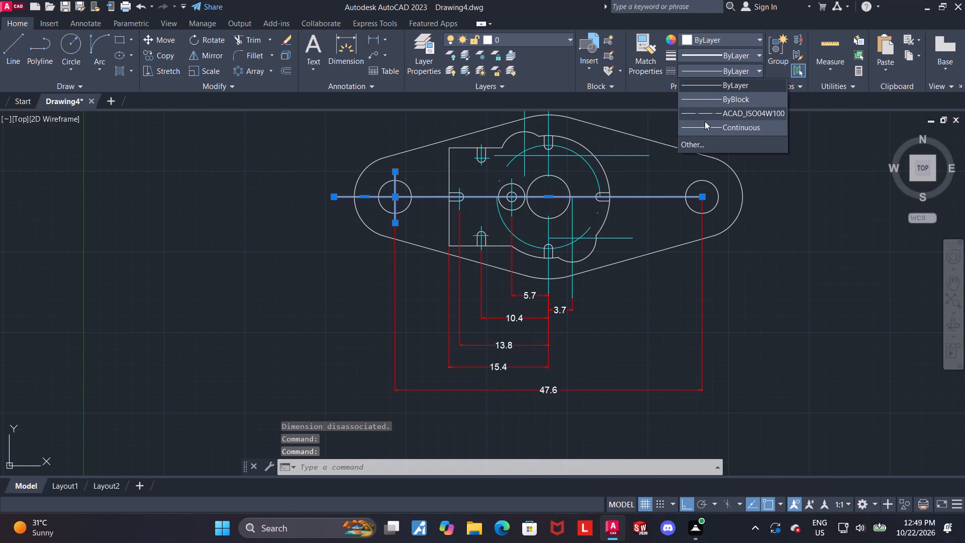
click(704, 112)
click(704, 42)
click(722, 162)
key(Escape)
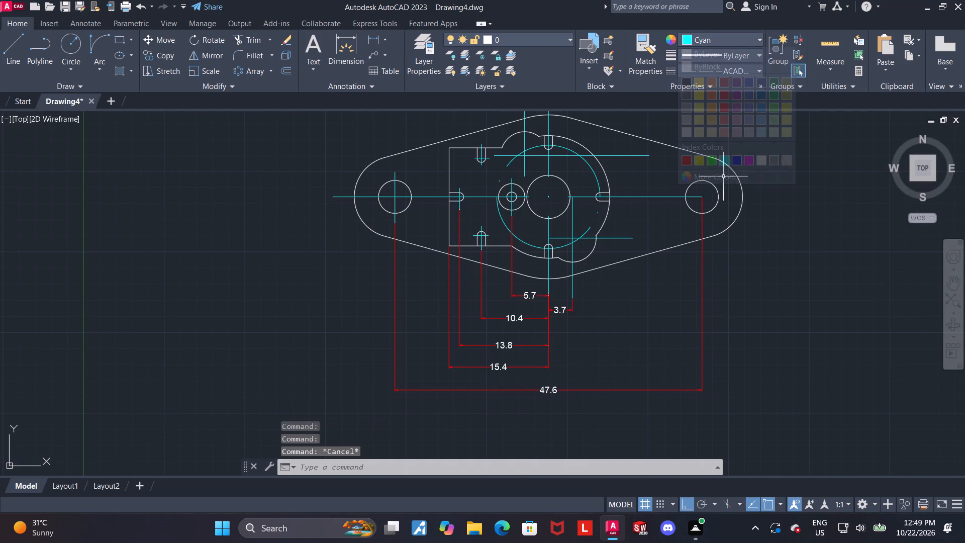
Add a vertical dimension between the horizontal centrelines of the upper-left and lower-left slots, placed beyond the flange's left end.
scroll(631, 237, up, 1)
scroll(631, 237, down, 1)
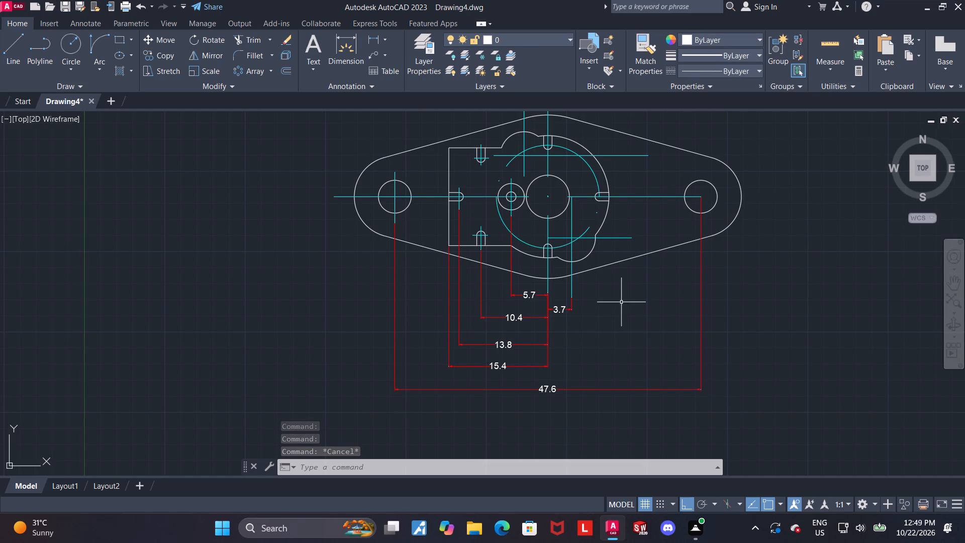
scroll(480, 241, up, 2)
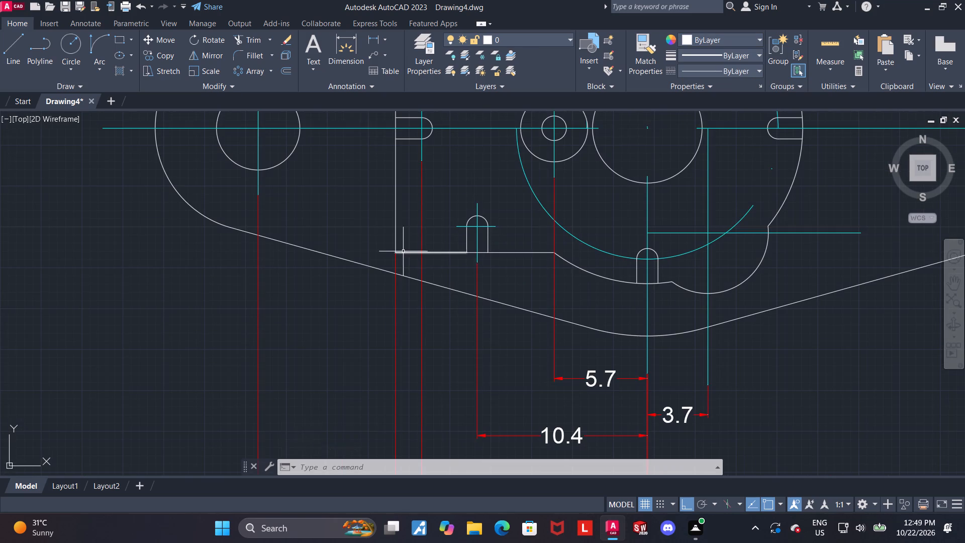
scroll(403, 251, down, 2)
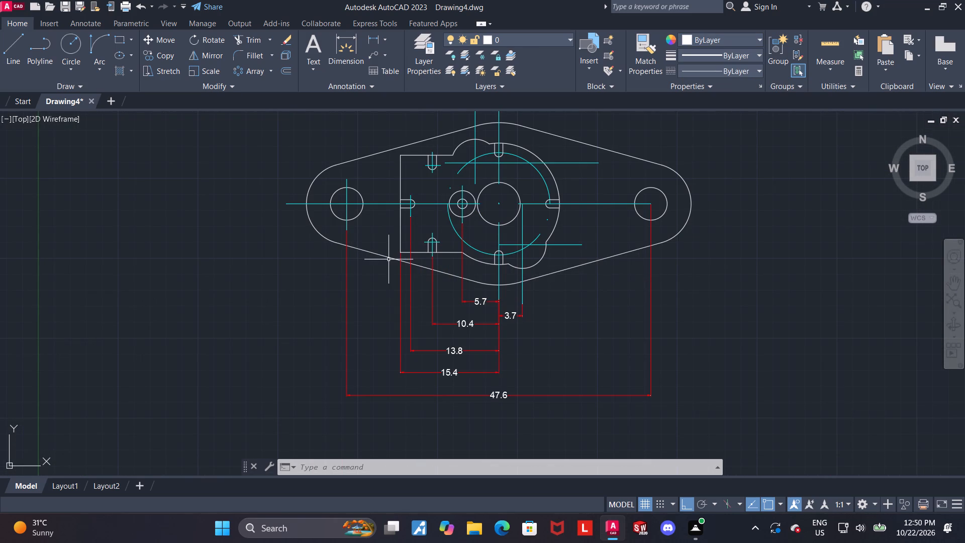
middle_drag(388, 259, 388, 312)
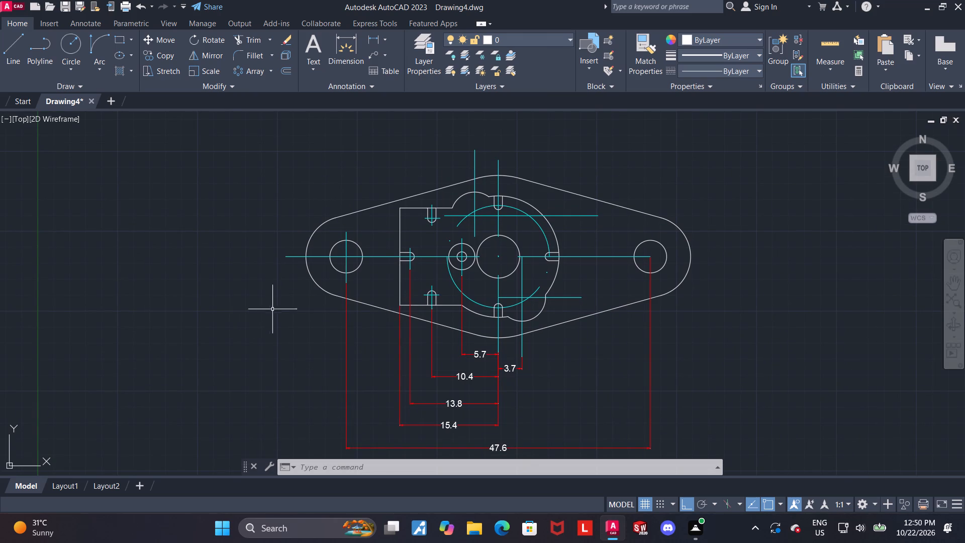
scroll(307, 307, up, 1)
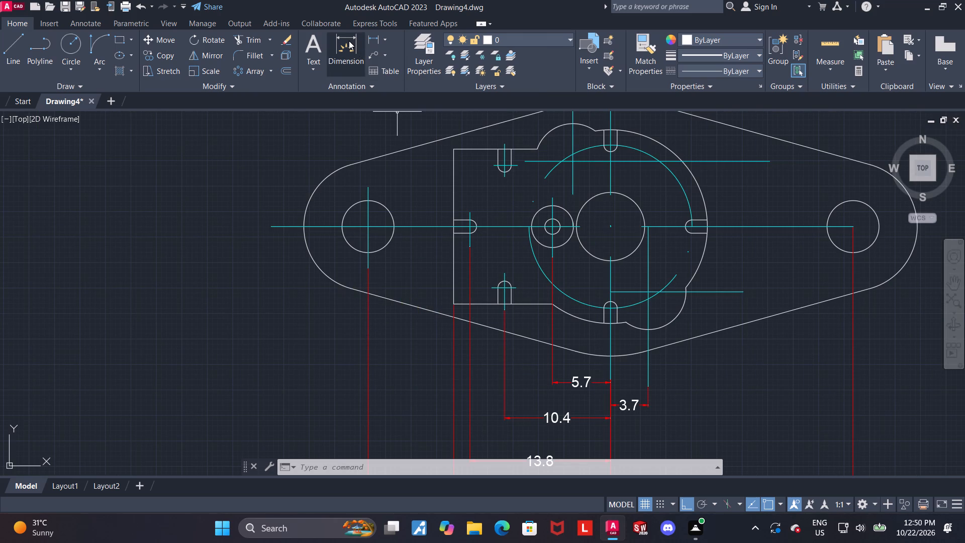
click(349, 41)
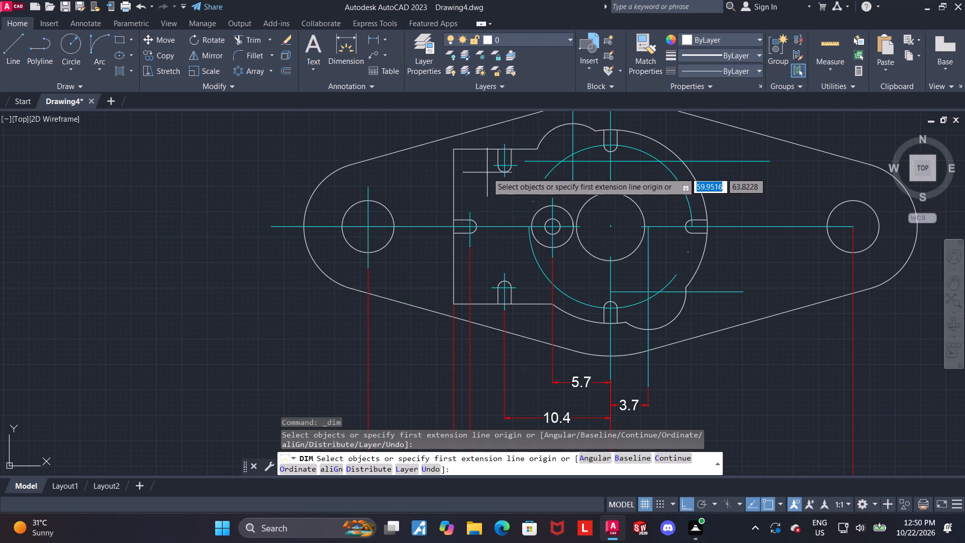
click(491, 165)
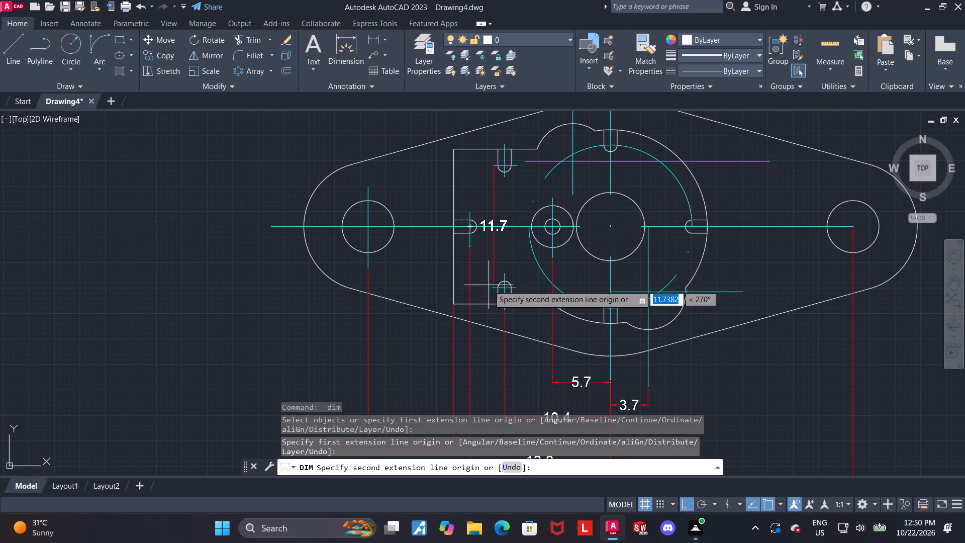
click(489, 288)
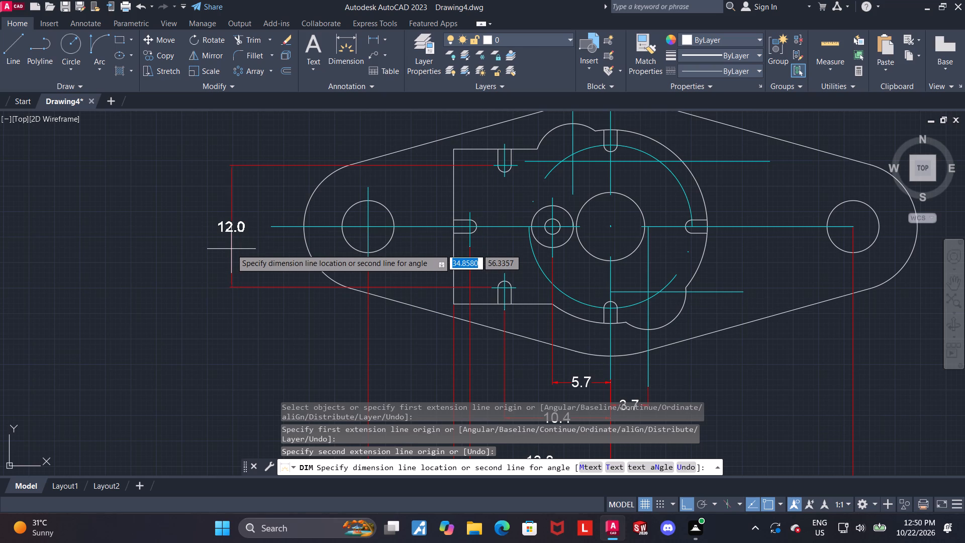
click(231, 249)
key(Escape)
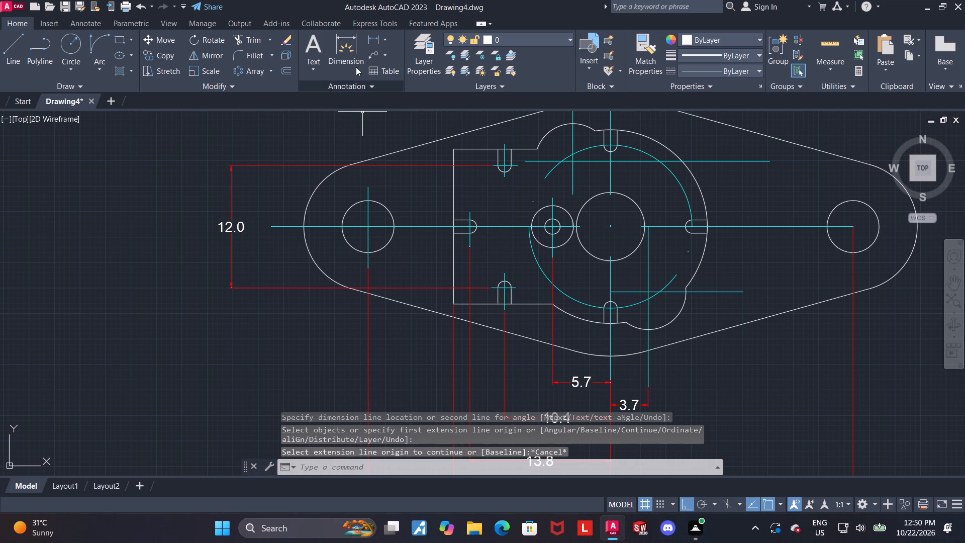
Add a vertical dimension between the top and bottom edges of the boss's square left side, placed outside the slot spacing dimension.
click(349, 54)
scroll(332, 155, down, 1)
middle_drag(325, 150, 321, 193)
scroll(400, 200, up, 1)
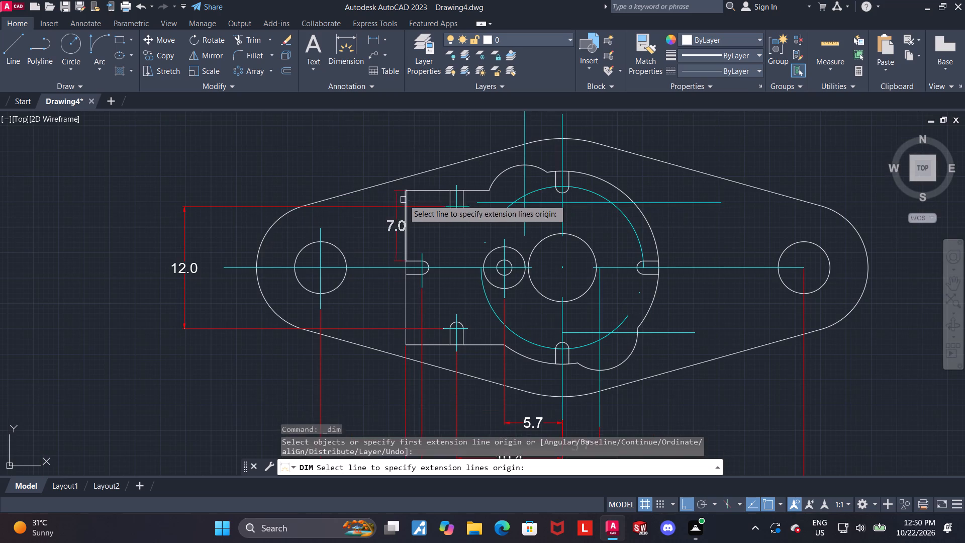
click(424, 191)
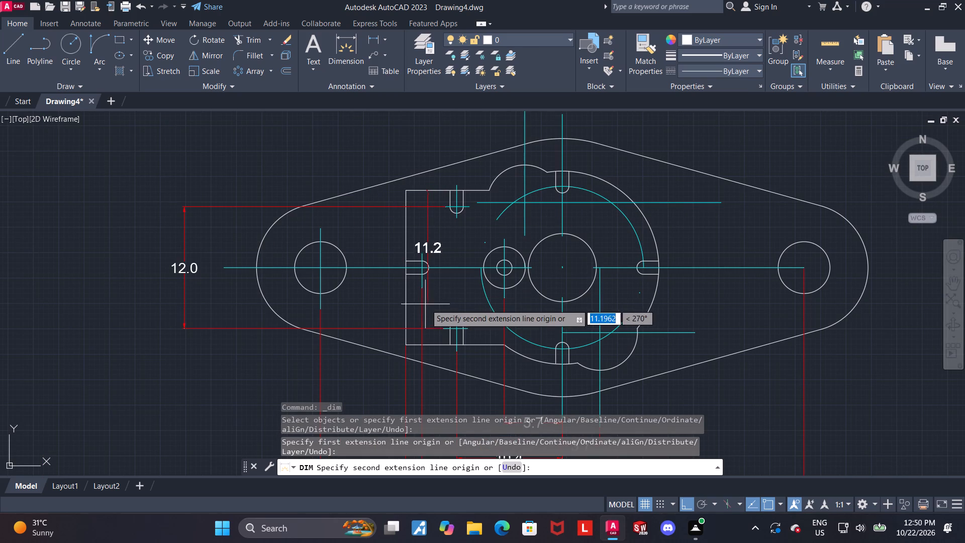
click(429, 344)
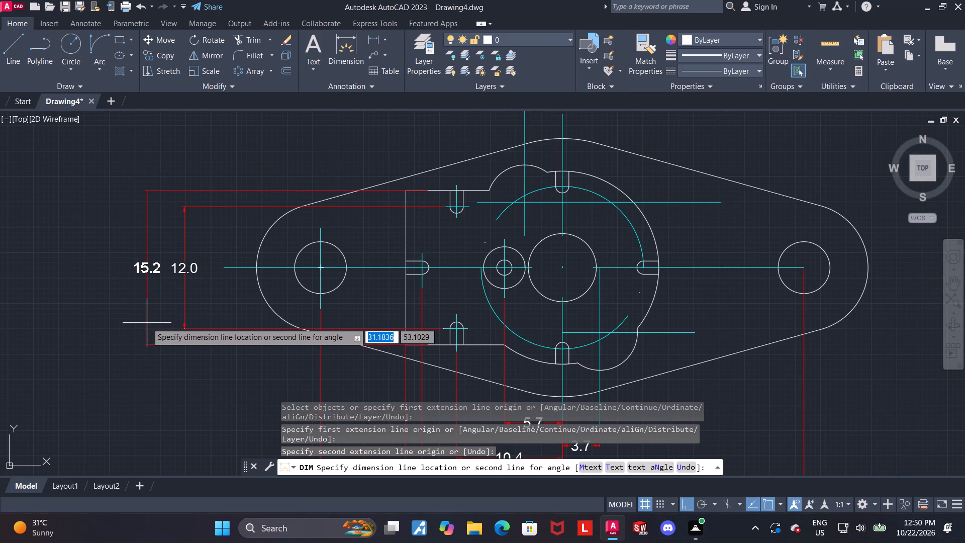
click(147, 323)
key(Escape)
Shift the vertical slot spacing dimension slightly closer to the flange, away from the boss height dimension.
click(180, 265)
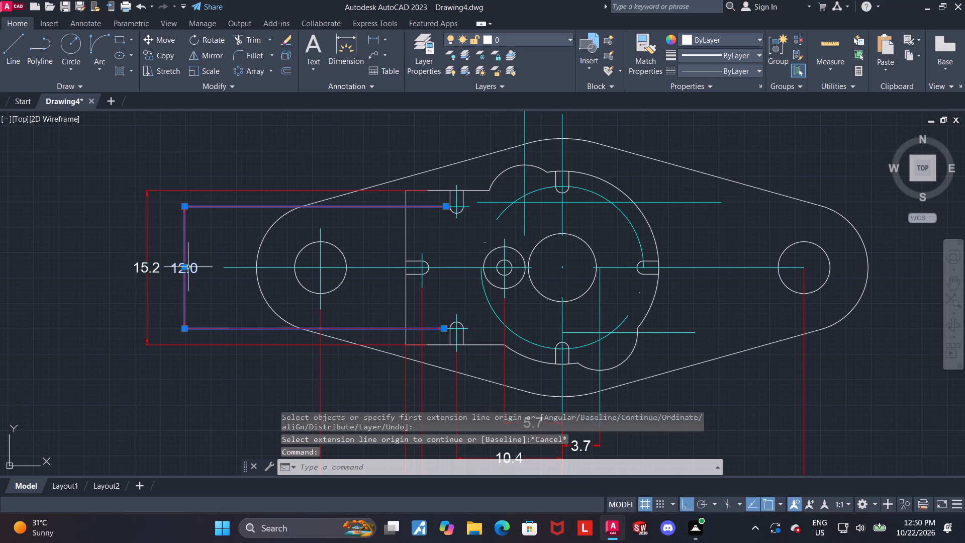
click(185, 267)
click(196, 266)
key(Escape)
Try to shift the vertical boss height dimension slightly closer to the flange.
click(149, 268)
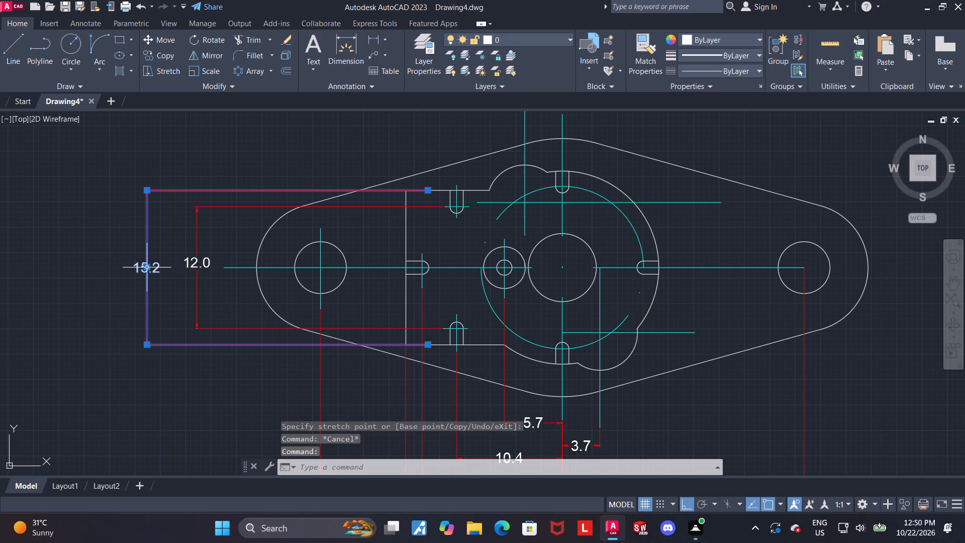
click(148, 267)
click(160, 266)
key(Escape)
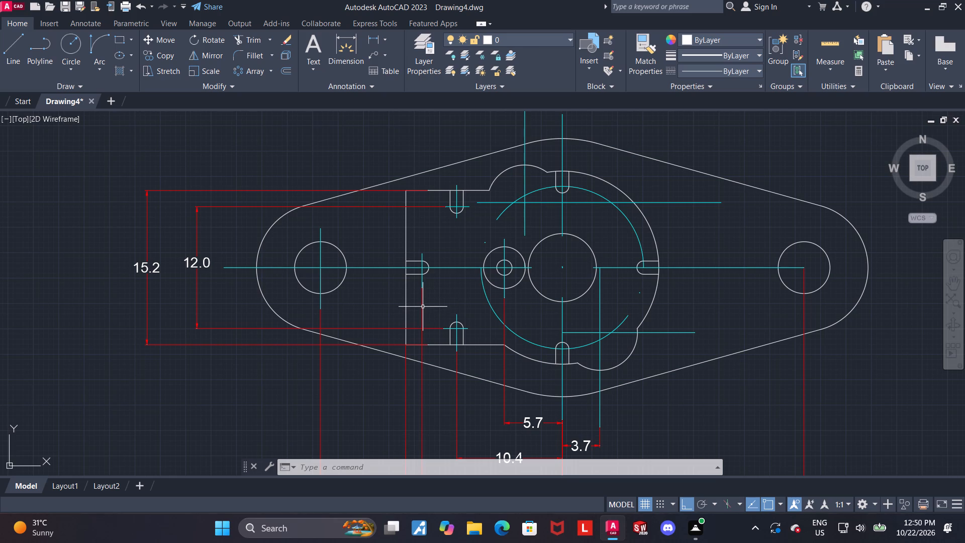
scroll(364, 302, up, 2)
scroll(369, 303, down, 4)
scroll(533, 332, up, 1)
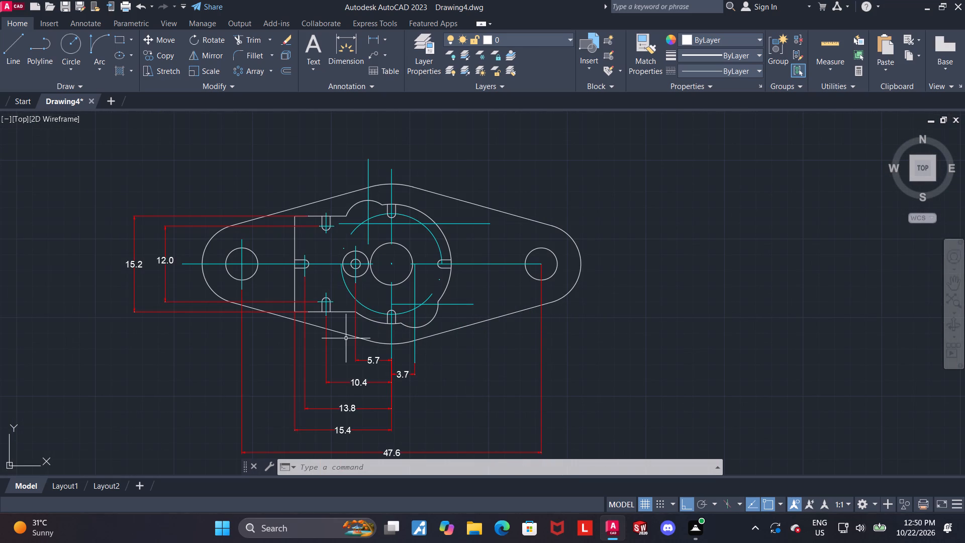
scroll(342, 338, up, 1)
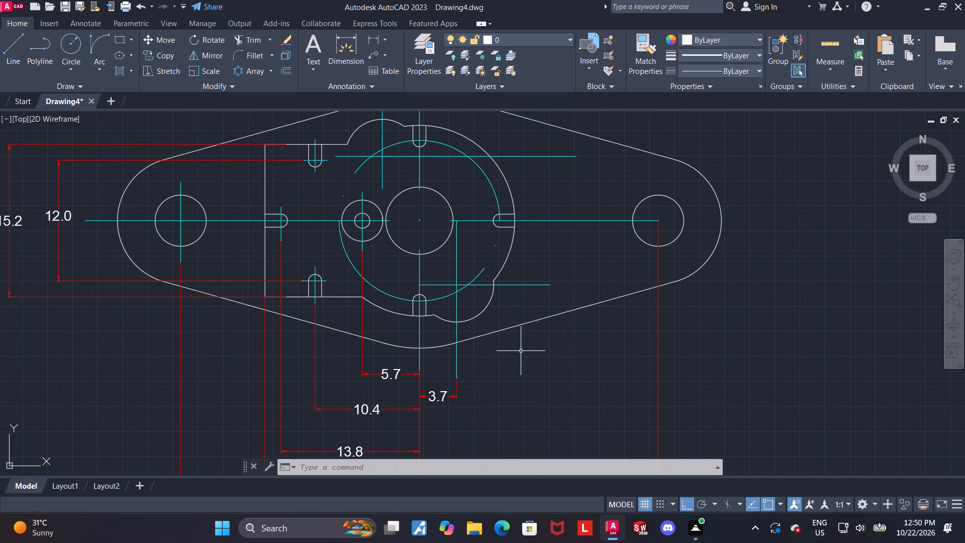
Add a radius dimension to the boss's lower-right lobe arc, placed outside the lobe to its lower right.
click(353, 48)
scroll(515, 324, down, 3)
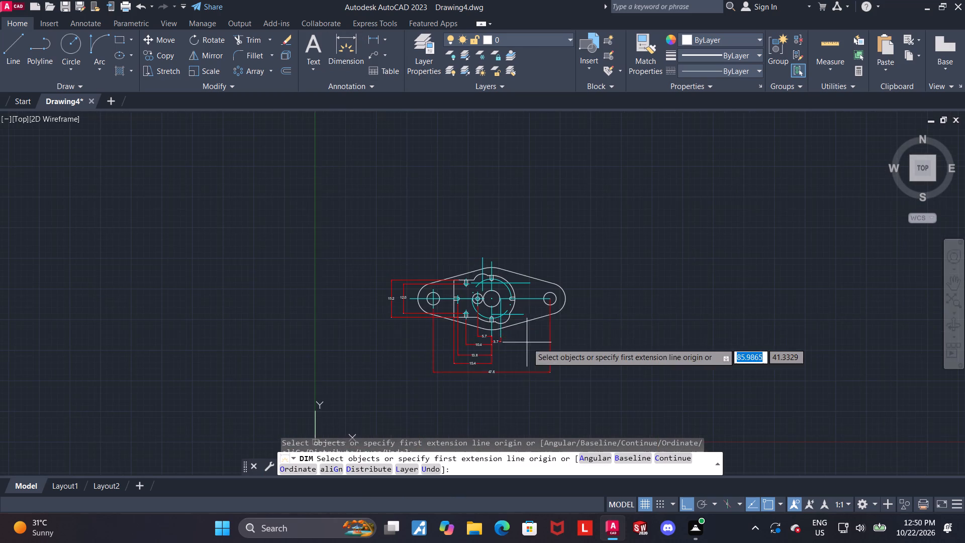
scroll(528, 344, up, 2)
scroll(469, 278, up, 3)
click(478, 266)
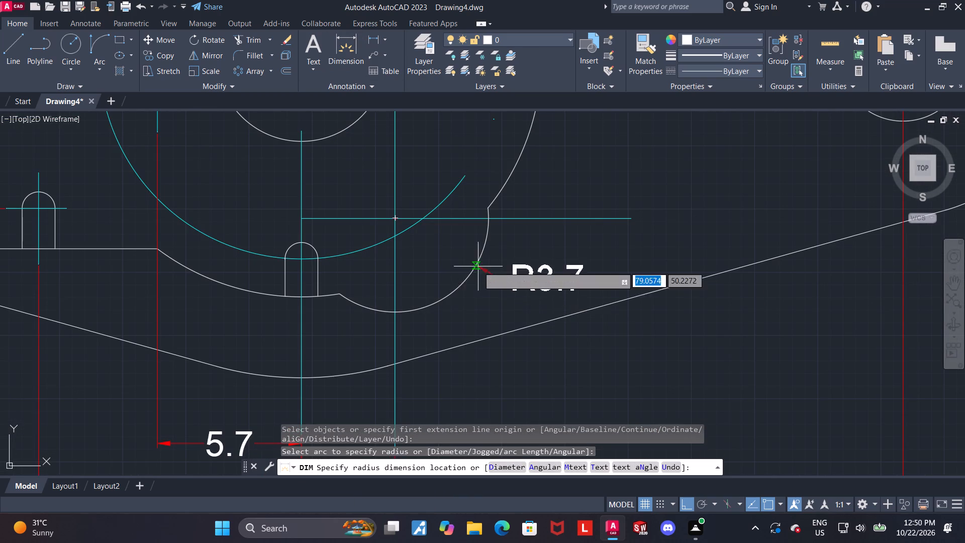
click(530, 366)
scroll(613, 367, down, 2)
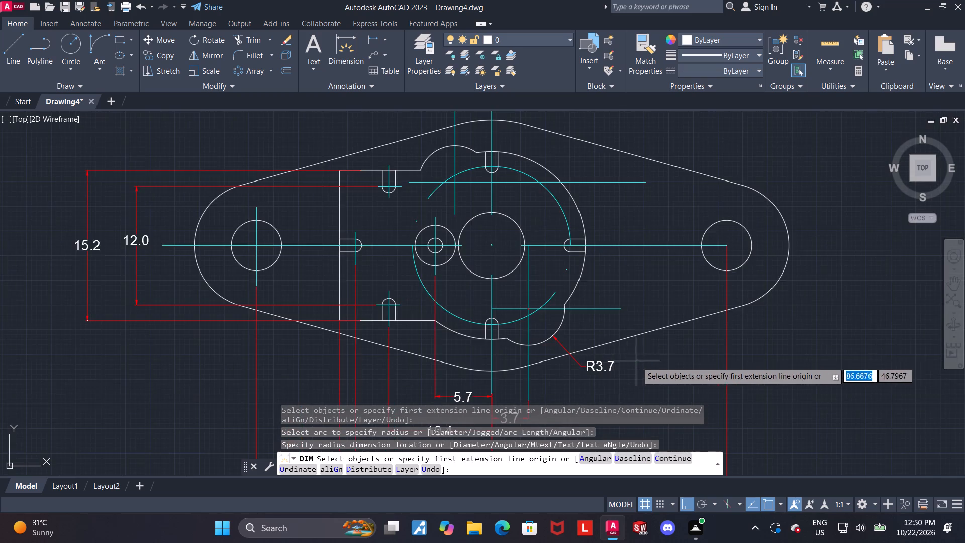
Add a radius dimension to the cyan centreline circle through the slots, placed just below the right slot.
middle_drag(662, 363, 595, 420)
scroll(554, 331, up, 1)
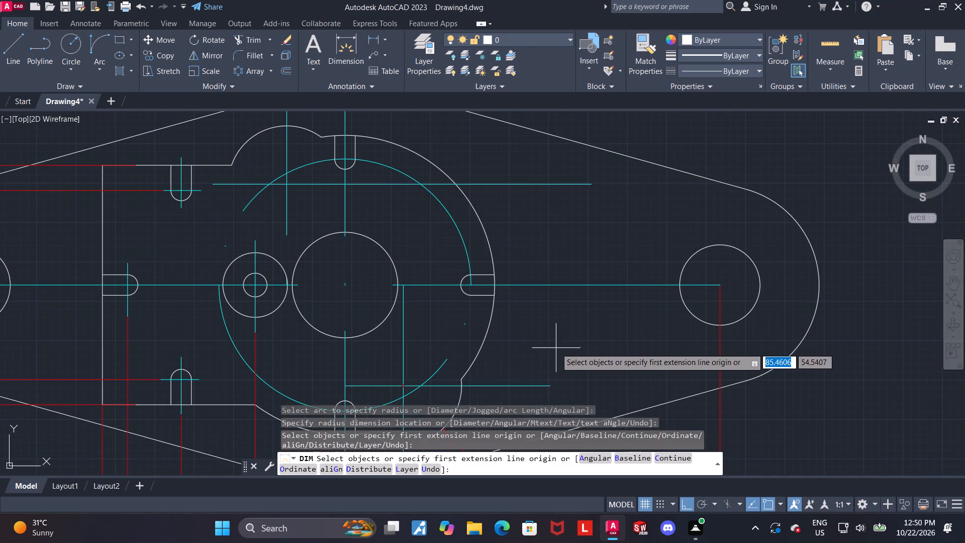
click(346, 38)
scroll(580, 329, up, 1)
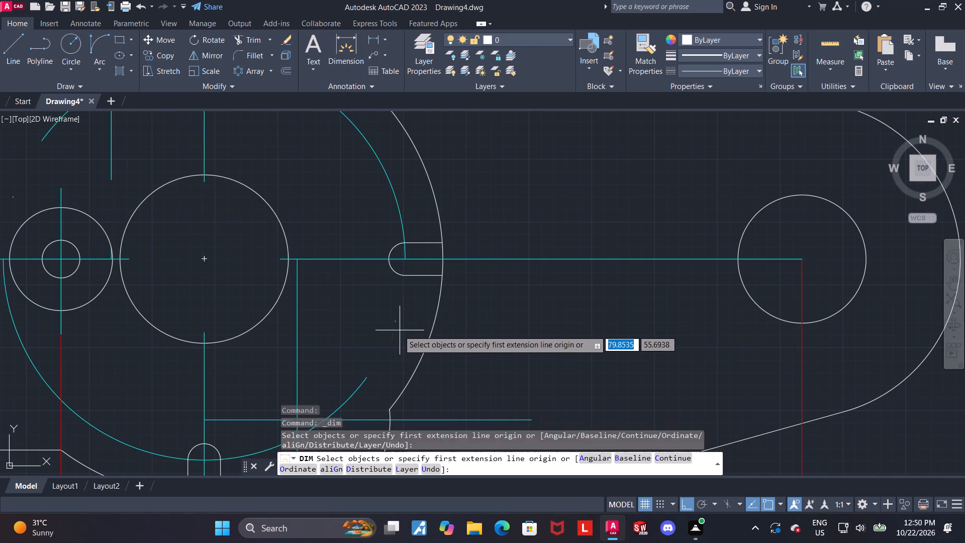
click(394, 326)
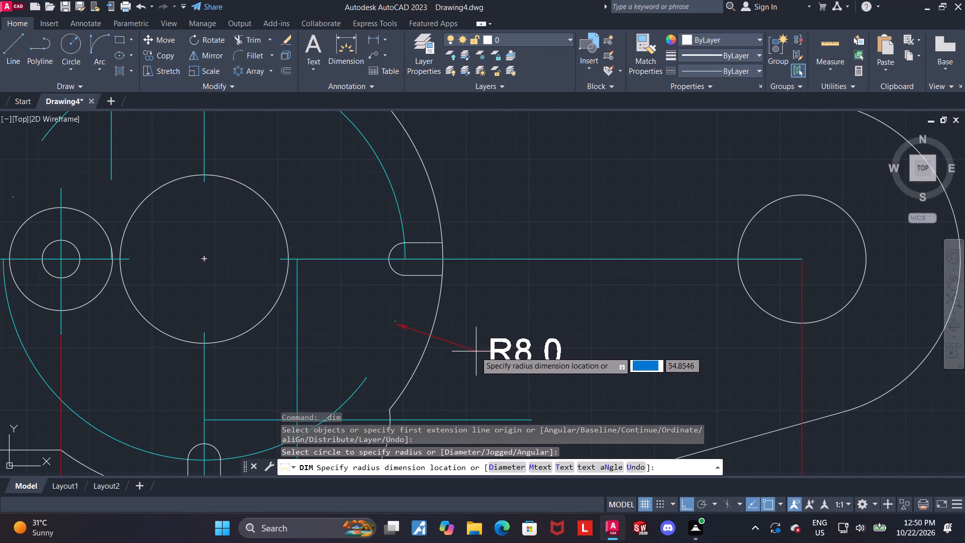
click(458, 355)
key(Escape)
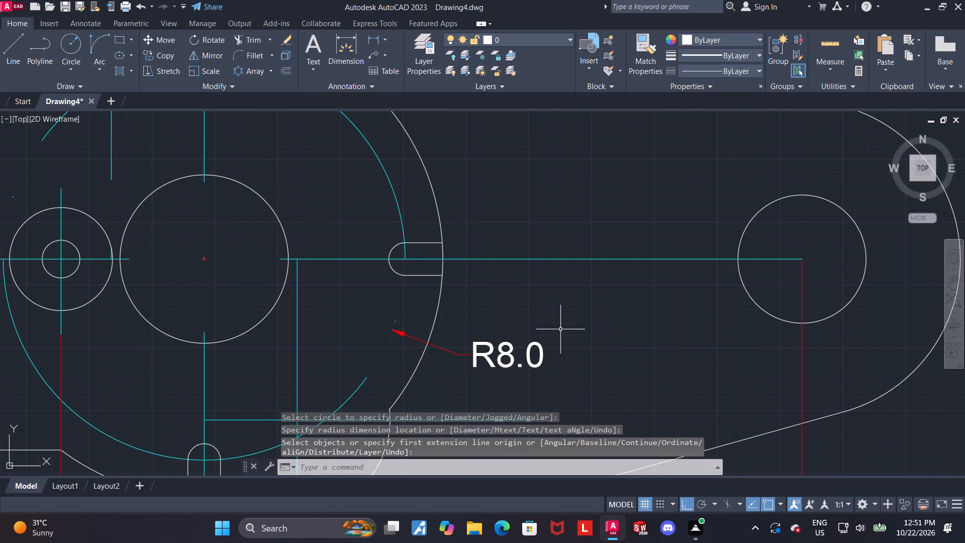
Add a vertical dimension across the width of the boss's right slot, placed between the boss and the right flange hole.
scroll(549, 313, up, 2)
scroll(488, 253, down, 2)
middle_drag(488, 258, 530, 325)
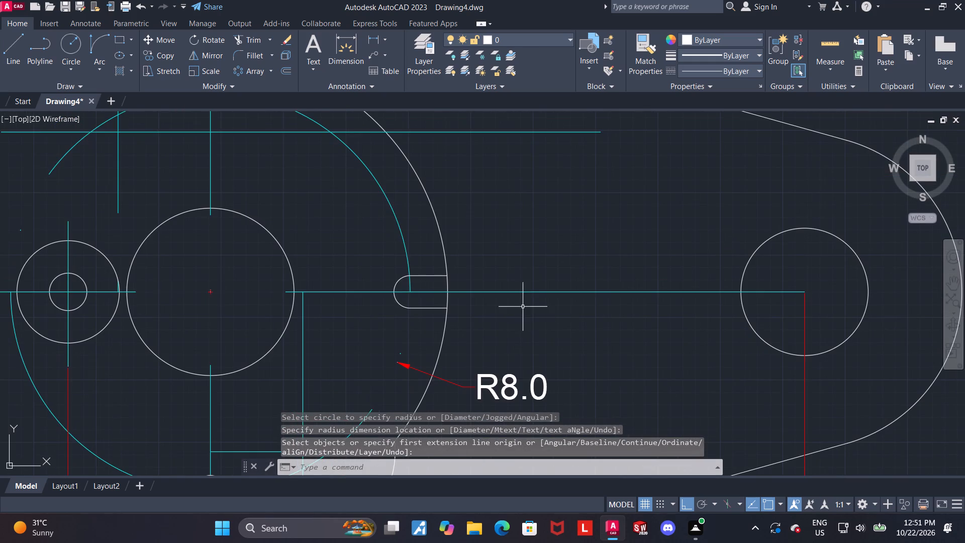
scroll(482, 312, up, 1)
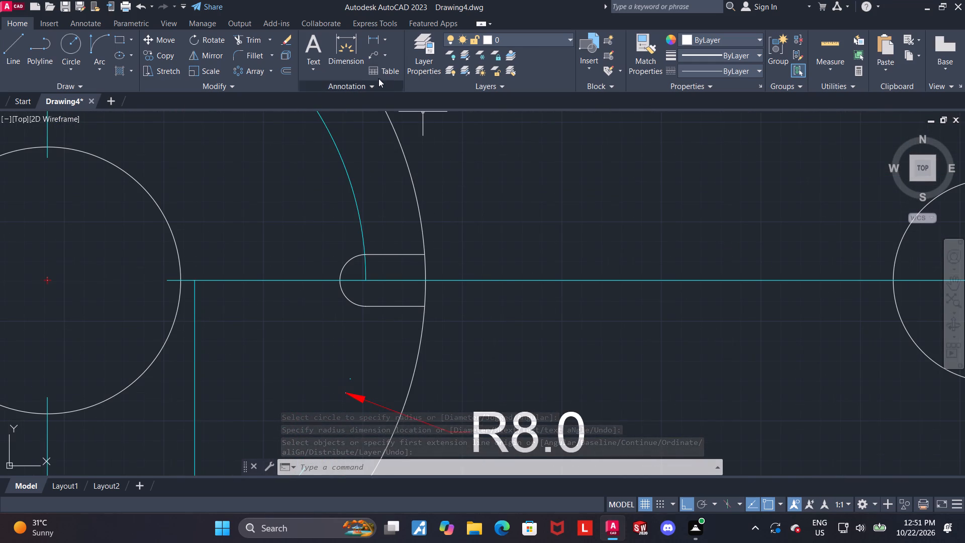
click(350, 43)
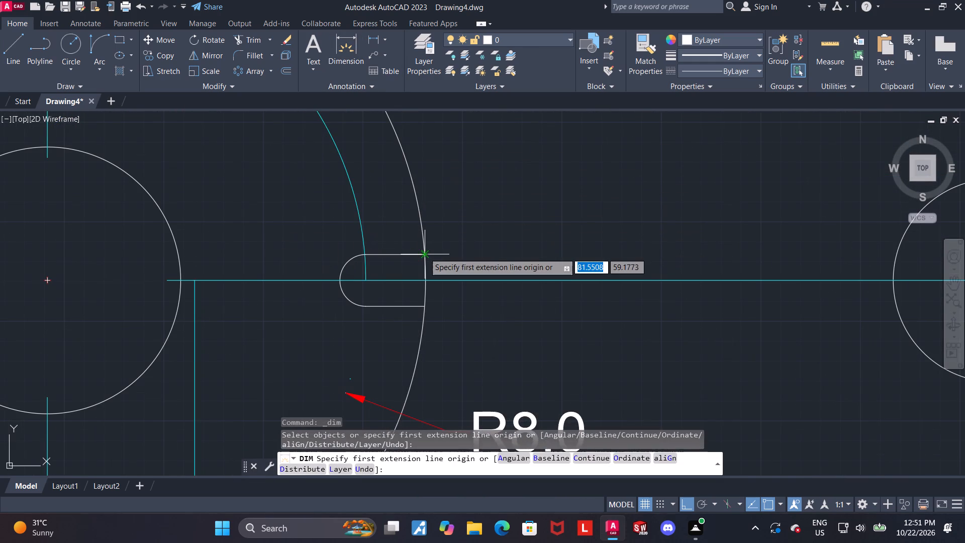
click(424, 253)
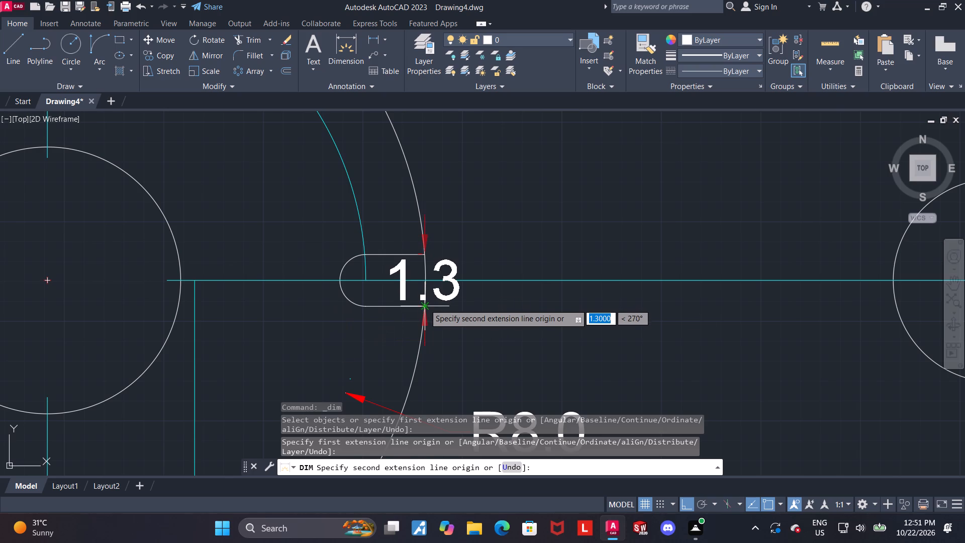
click(425, 304)
click(530, 300)
key(Escape)
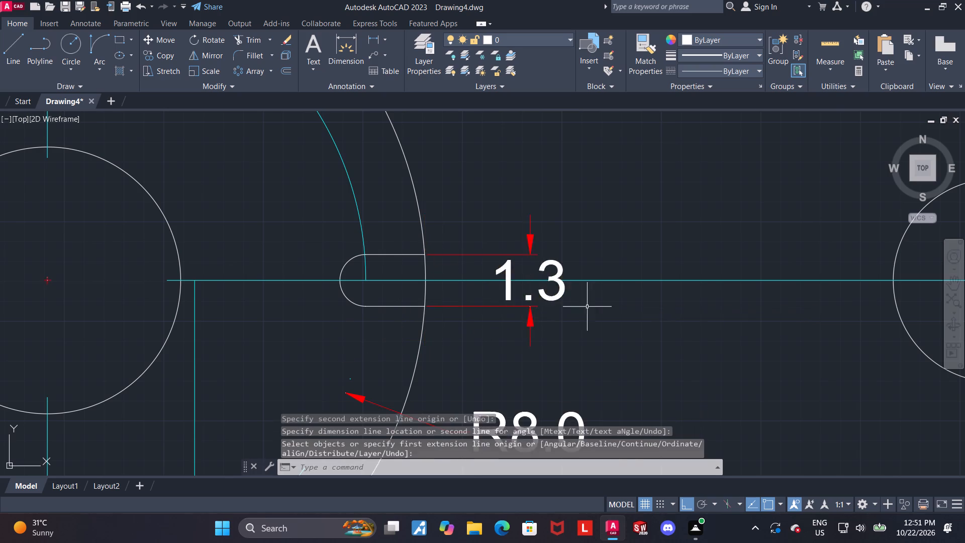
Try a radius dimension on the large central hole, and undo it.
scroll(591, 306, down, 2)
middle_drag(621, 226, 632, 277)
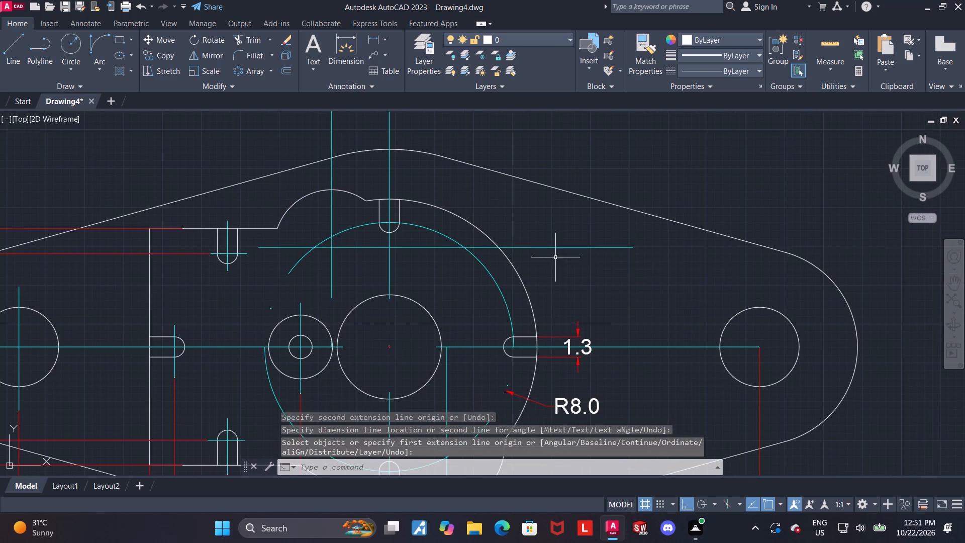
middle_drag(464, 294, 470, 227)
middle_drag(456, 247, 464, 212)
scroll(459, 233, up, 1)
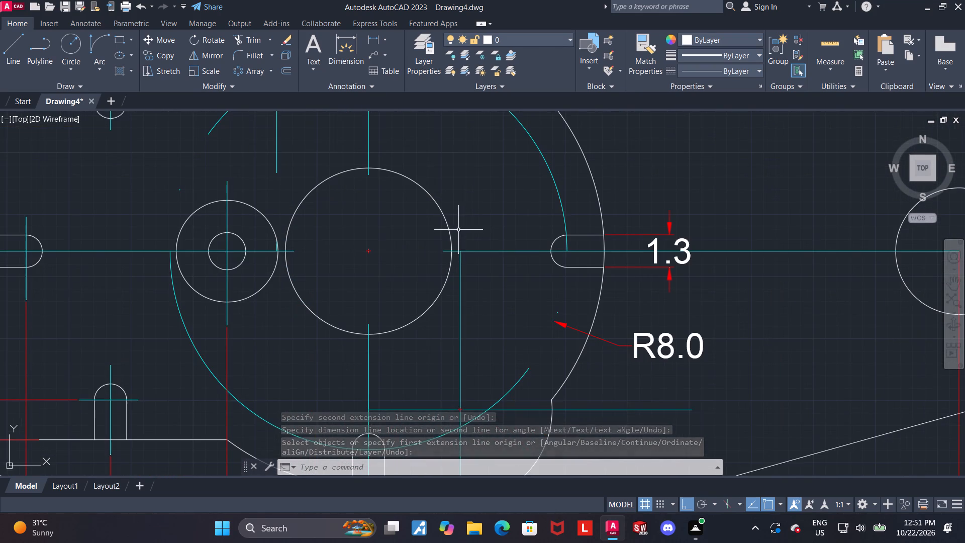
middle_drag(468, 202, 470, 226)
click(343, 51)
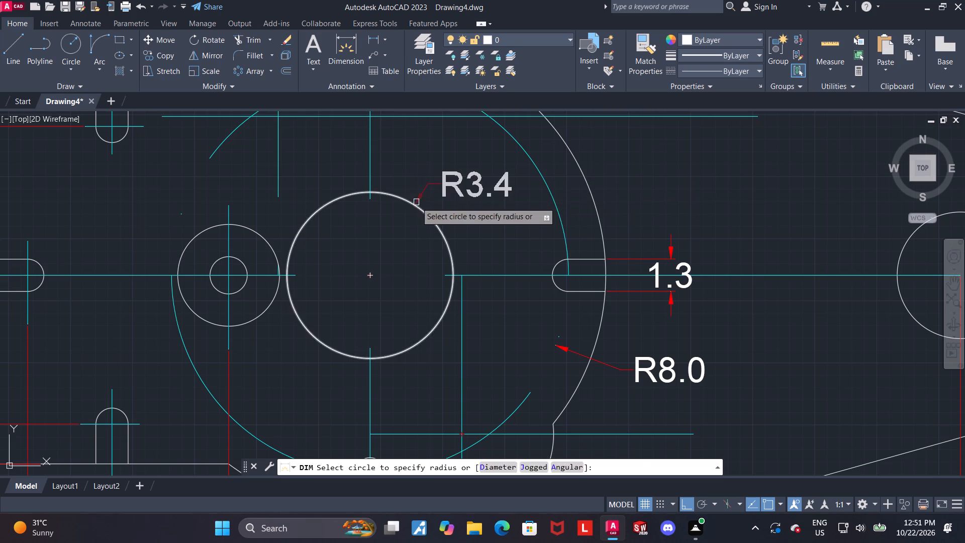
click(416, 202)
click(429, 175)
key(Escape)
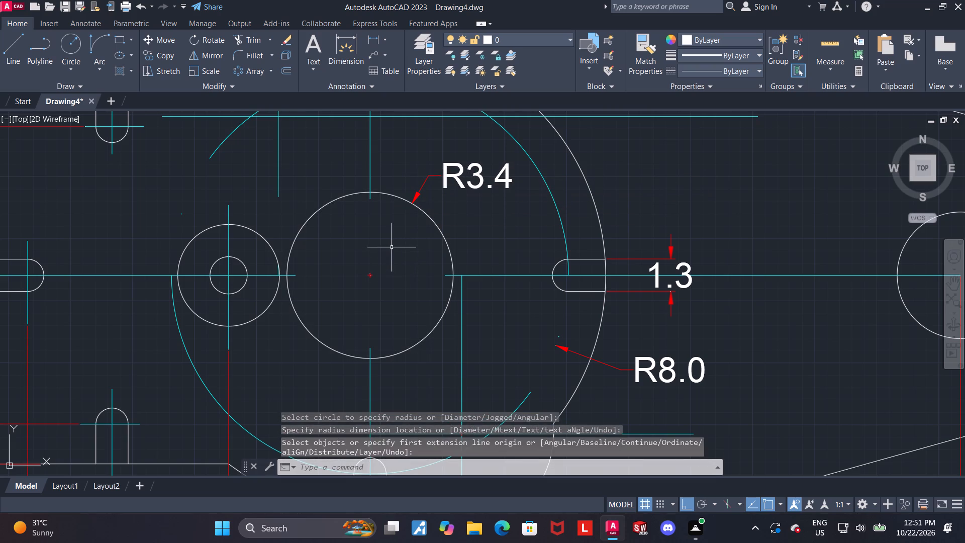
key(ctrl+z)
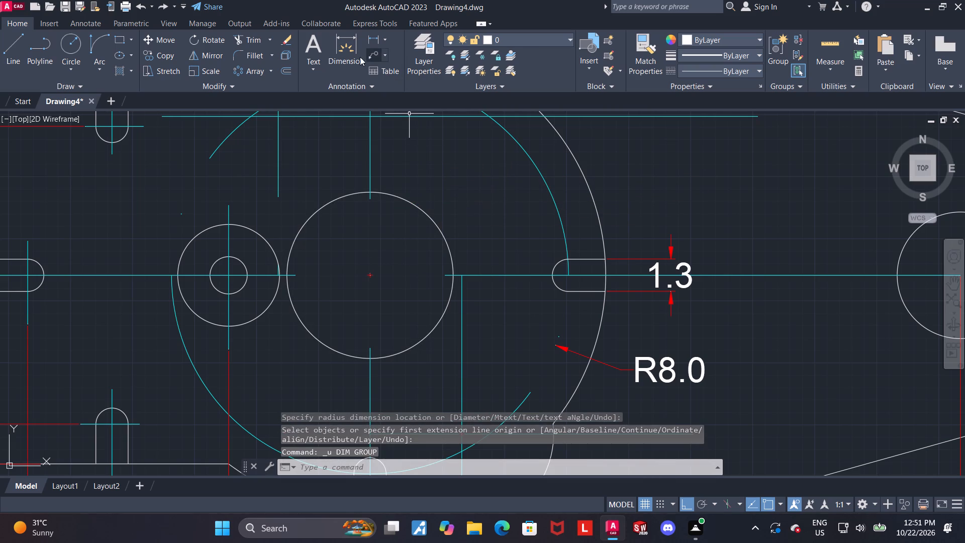
Add a diameter dimension to the large central hole, placed above and to the right of the hole.
click(350, 46)
click(412, 201)
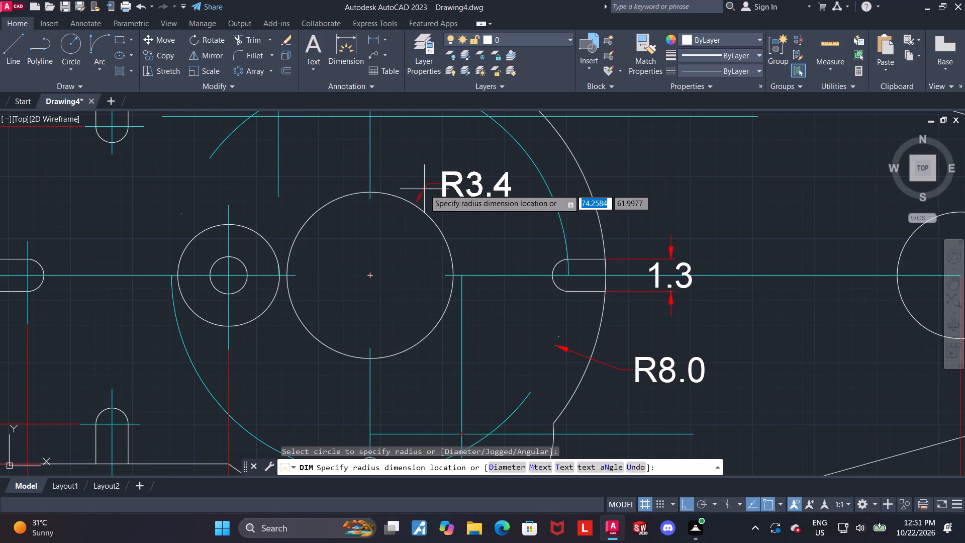
key(d)
key(Return)
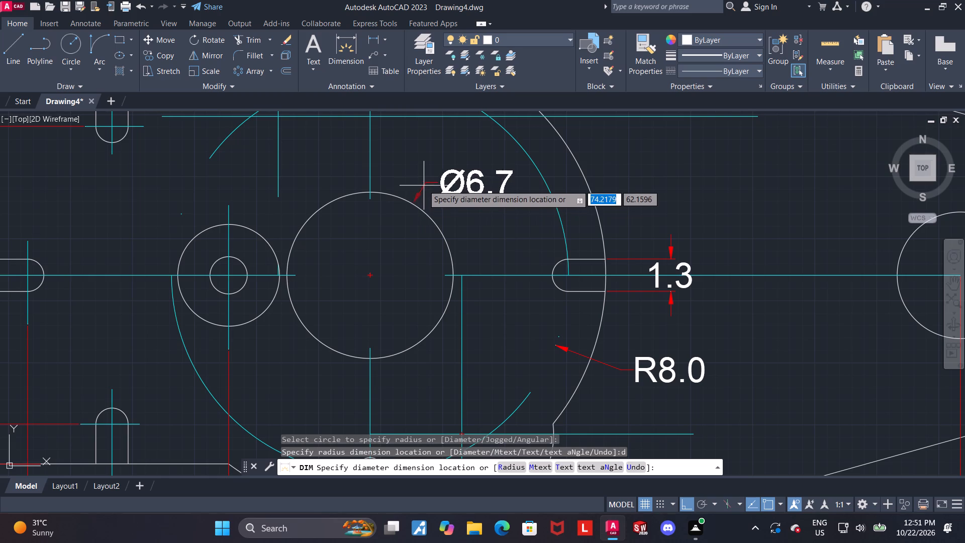
click(421, 179)
key(Escape)
Add a diameter dimension to the outer of the two small concentric circles, placed at their upper left.
scroll(443, 222, down, 1)
middle_drag(440, 225, 463, 221)
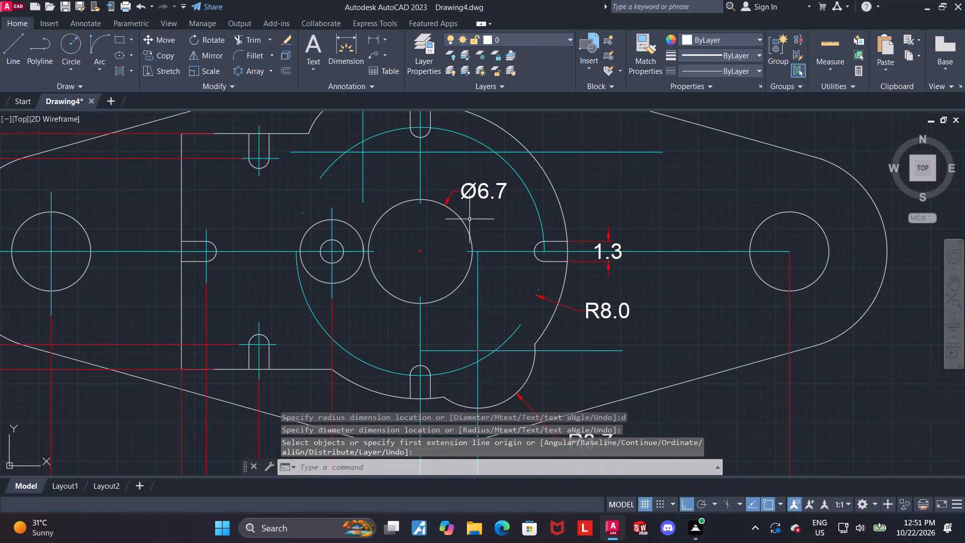
scroll(327, 232, up, 1)
middle_drag(342, 230, 412, 257)
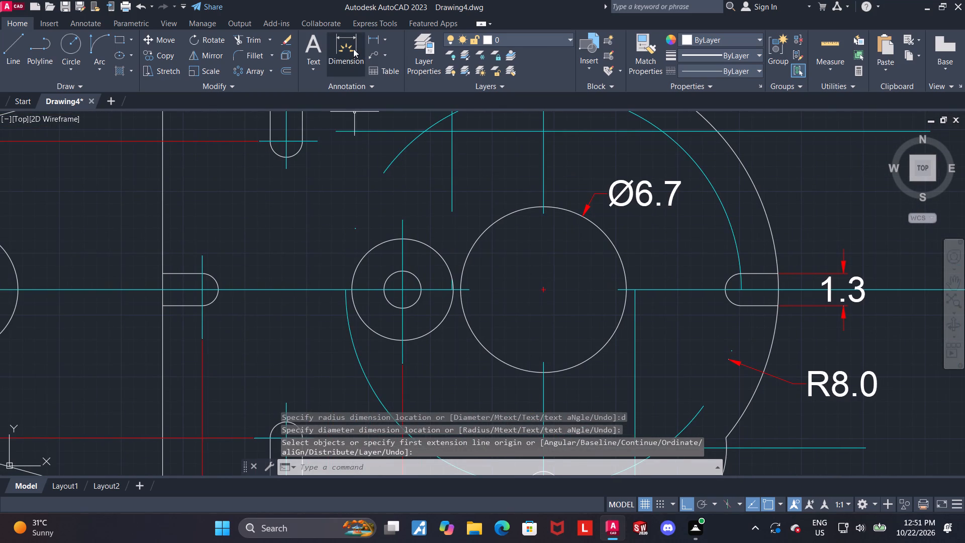
click(353, 49)
click(372, 249)
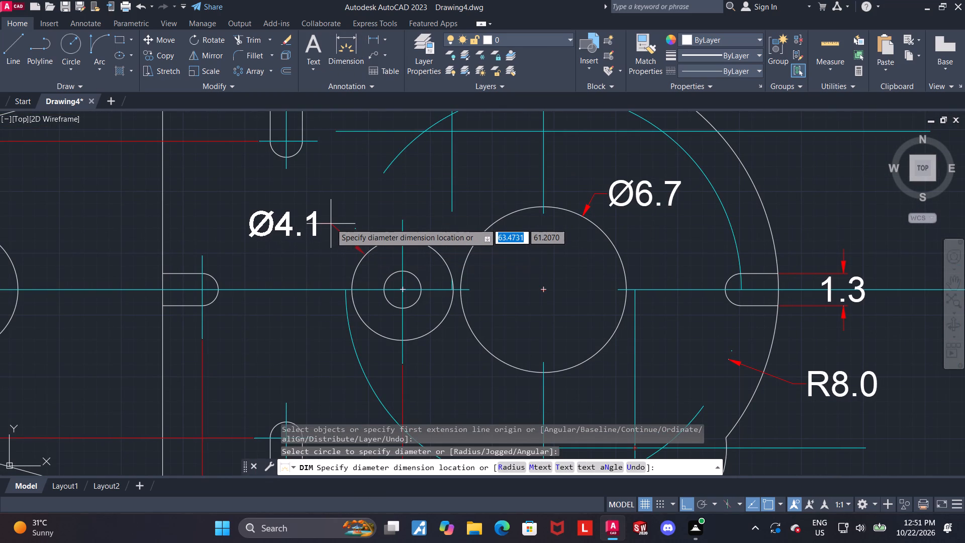
click(337, 217)
key(Escape)
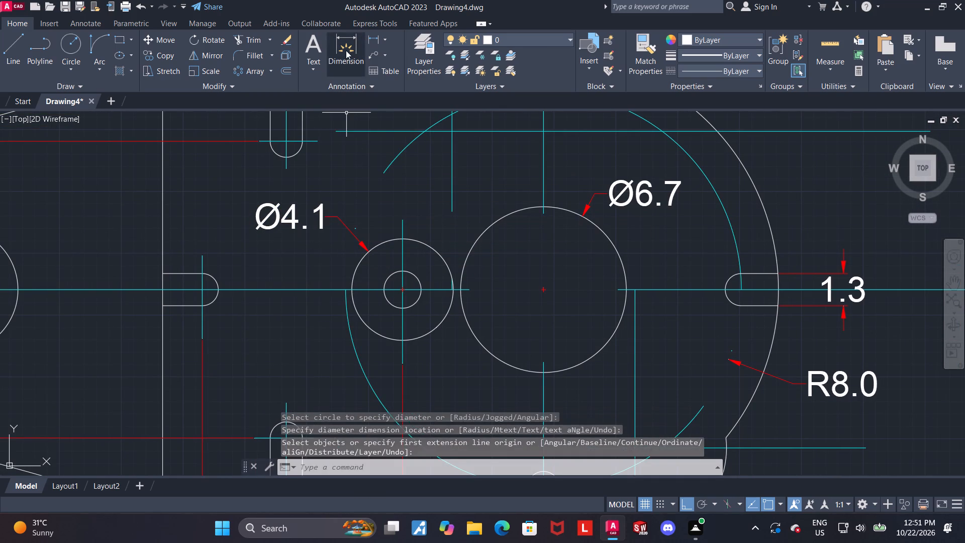
Add a diameter dimension to the inner of the two small concentric circles, placed at their lower left.
click(346, 50)
scroll(366, 169, down, 1)
scroll(363, 288, up, 1)
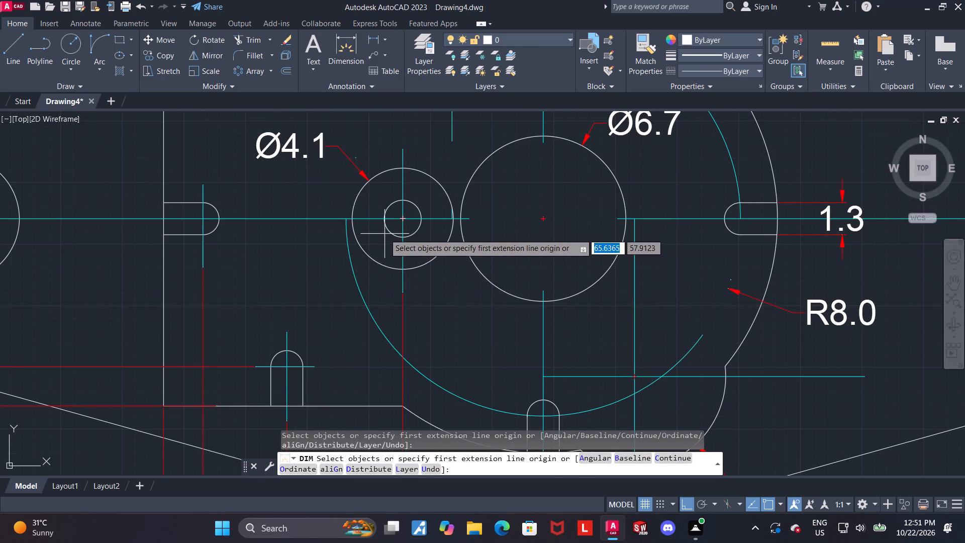
scroll(380, 243, up, 2)
click(402, 218)
scroll(382, 238, down, 2)
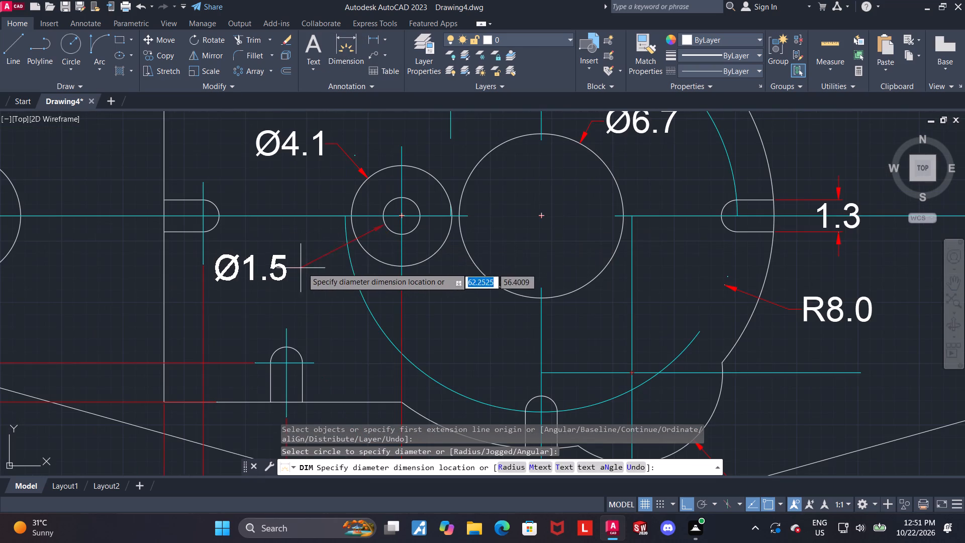
click(326, 258)
key(Escape)
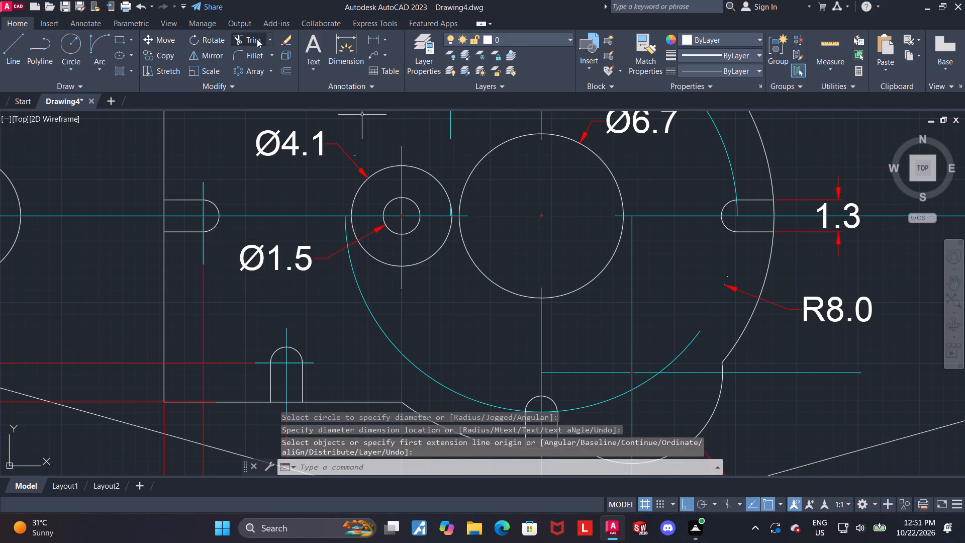
Trim away the lower-left and upper-left portions of the cyan centreline circle around the small concentric circles.
click(257, 39)
click(360, 294)
scroll(363, 301, down, 2)
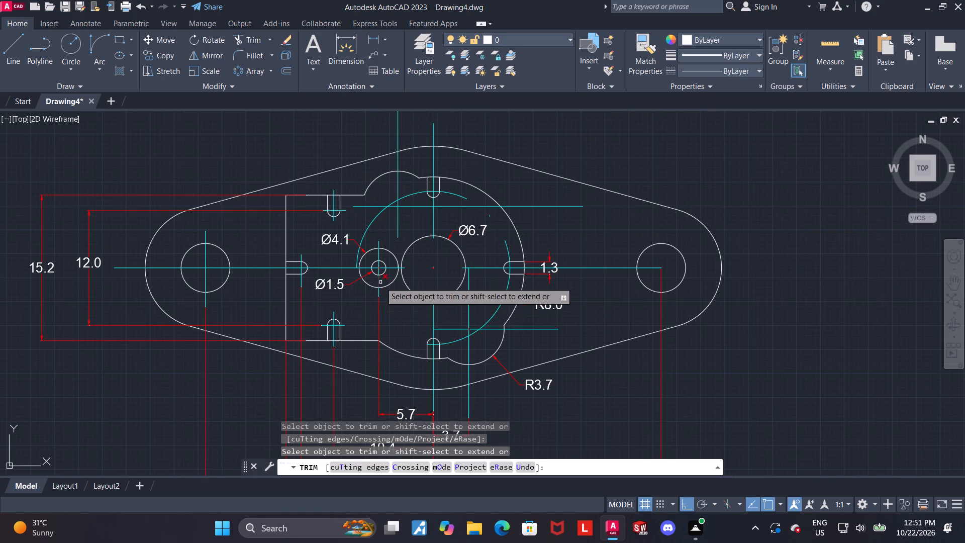
scroll(403, 254, up, 1)
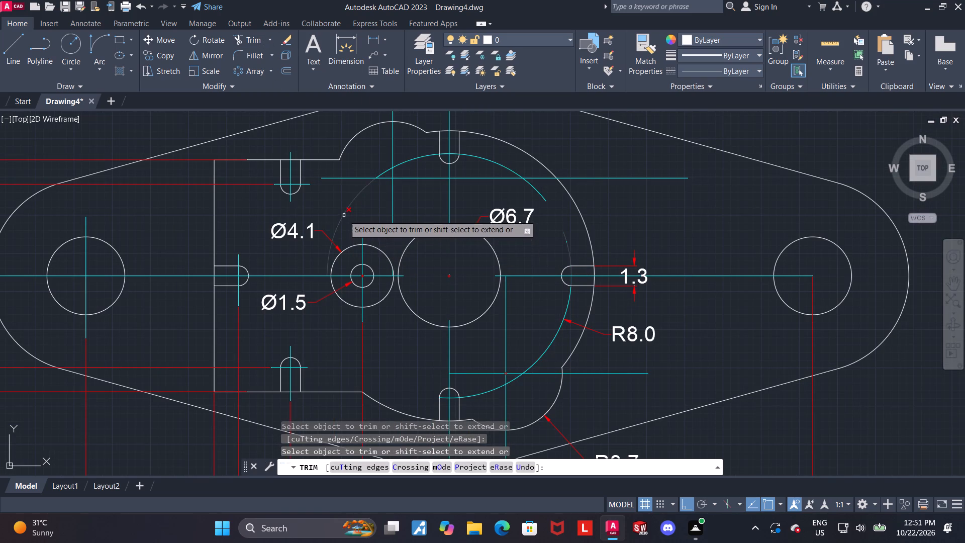
click(343, 215)
scroll(356, 229, down, 1)
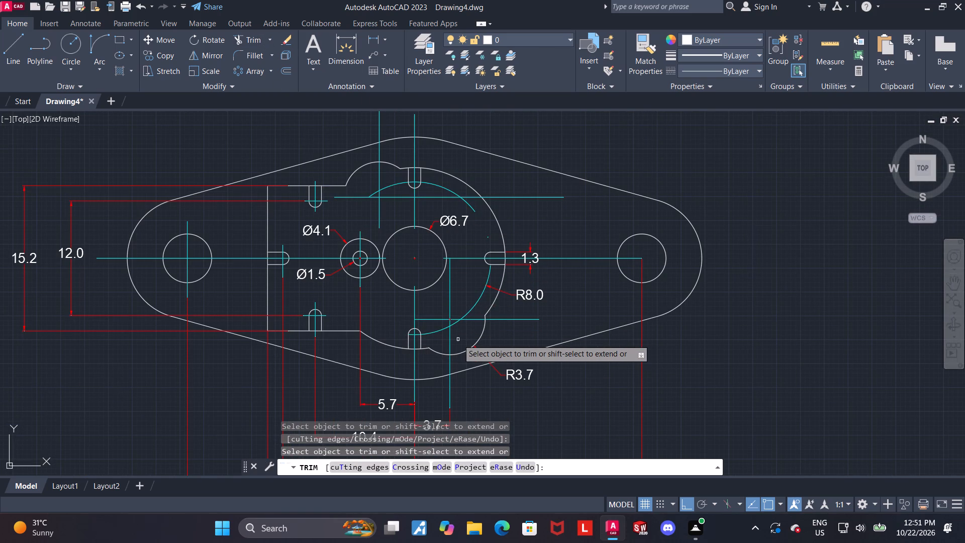
scroll(458, 339, up, 2)
scroll(394, 337, down, 3)
key(Escape)
Add a horizontal dimension across the width of the boss's upper-left slot, placed above the flange's sloped edge.
scroll(445, 313, up, 1)
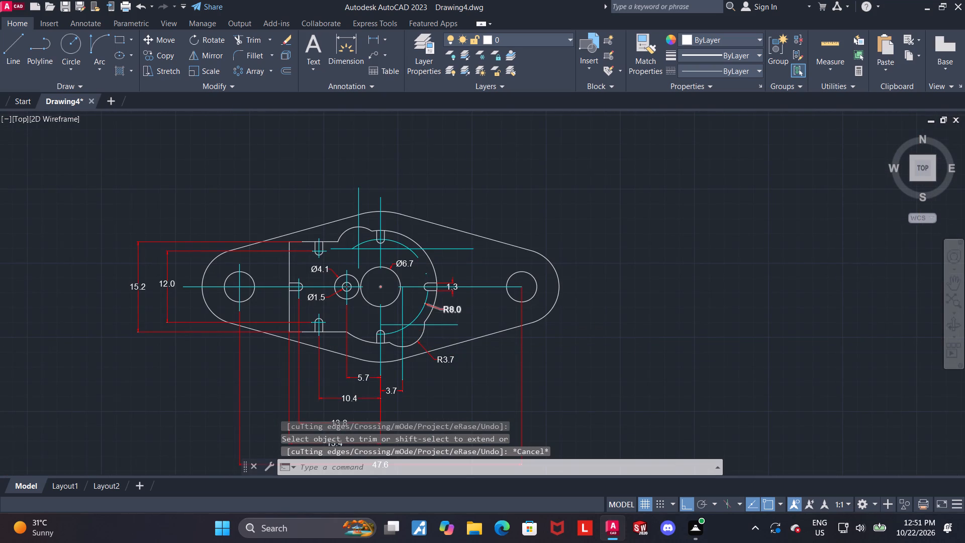
scroll(344, 199, up, 2)
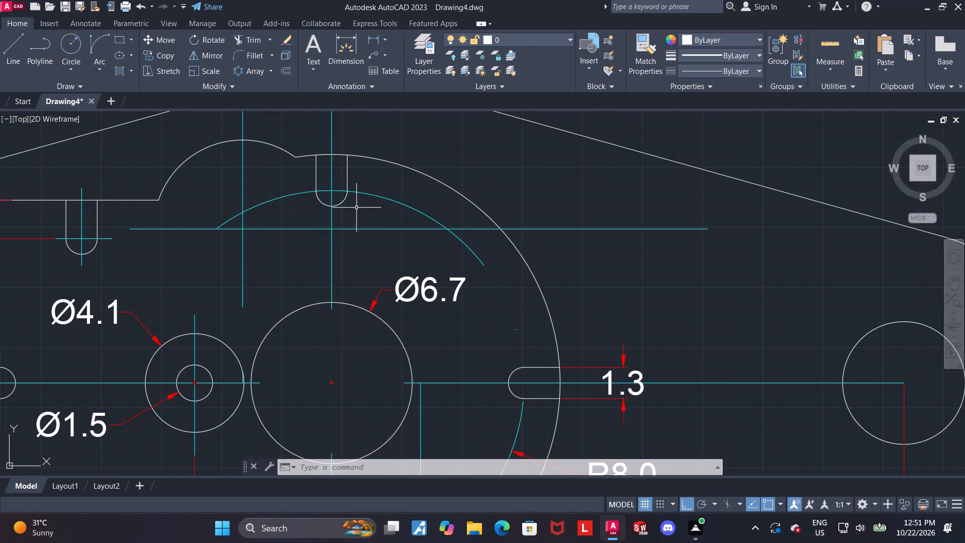
scroll(287, 209, down, 3)
scroll(276, 212, up, 1)
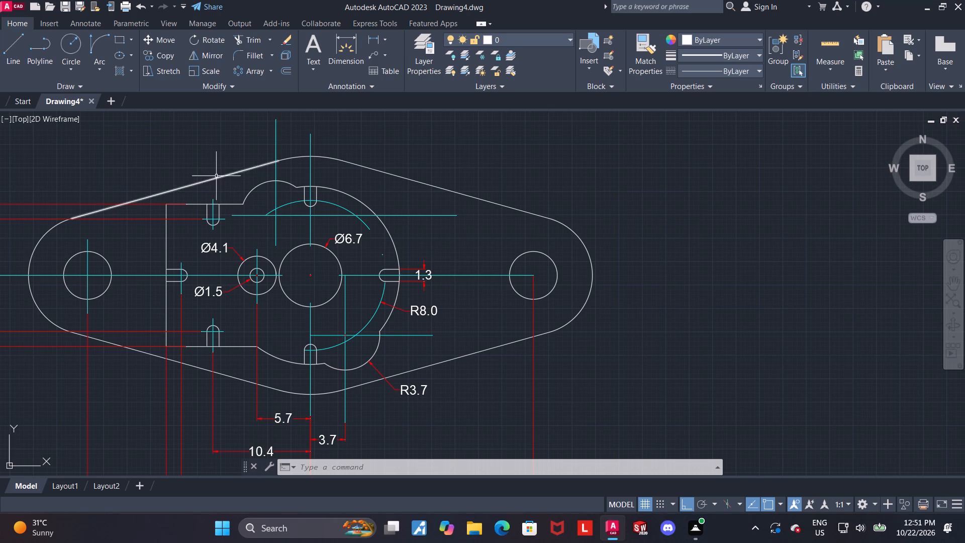
middle_drag(231, 202, 308, 265)
scroll(297, 276, up, 1)
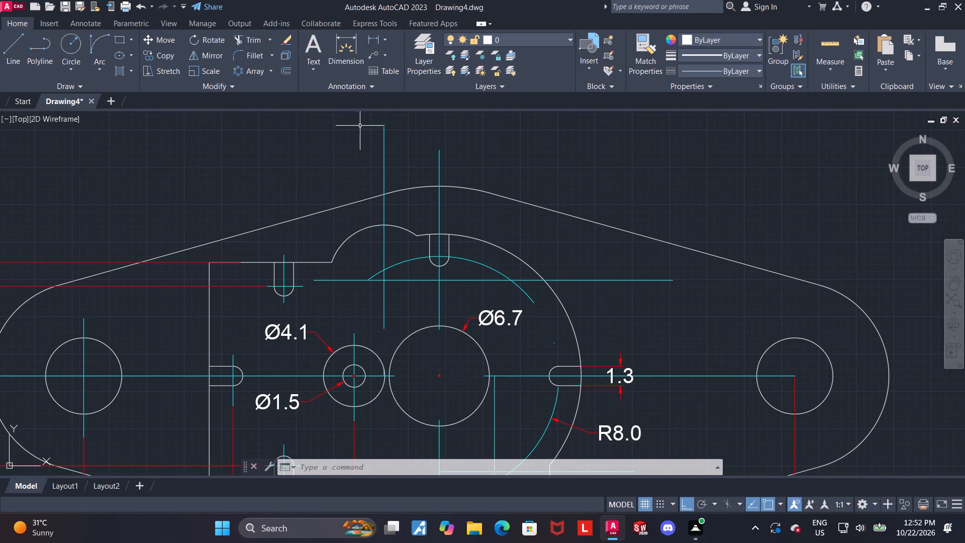
click(340, 45)
scroll(286, 223, up, 1)
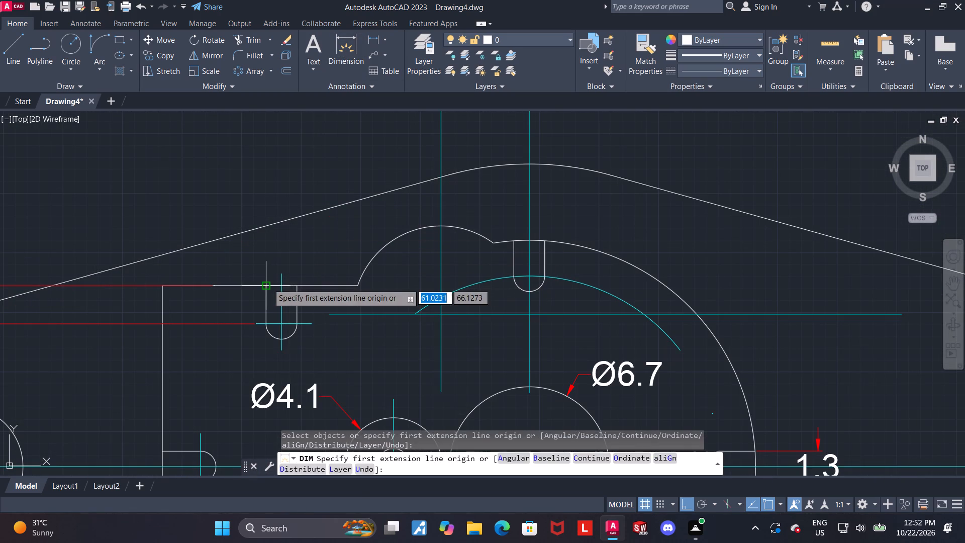
click(267, 284)
click(299, 288)
scroll(294, 279, down, 2)
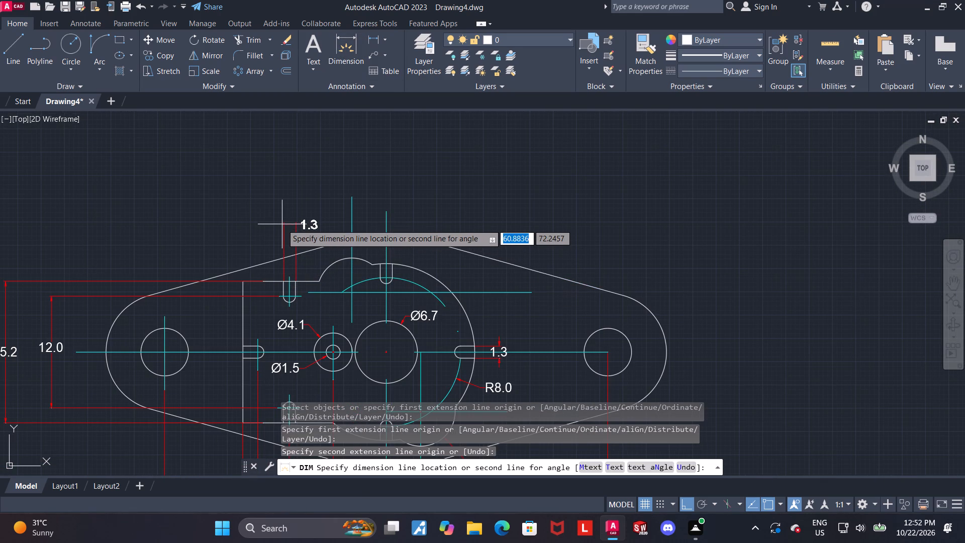
click(282, 224)
key(Escape)
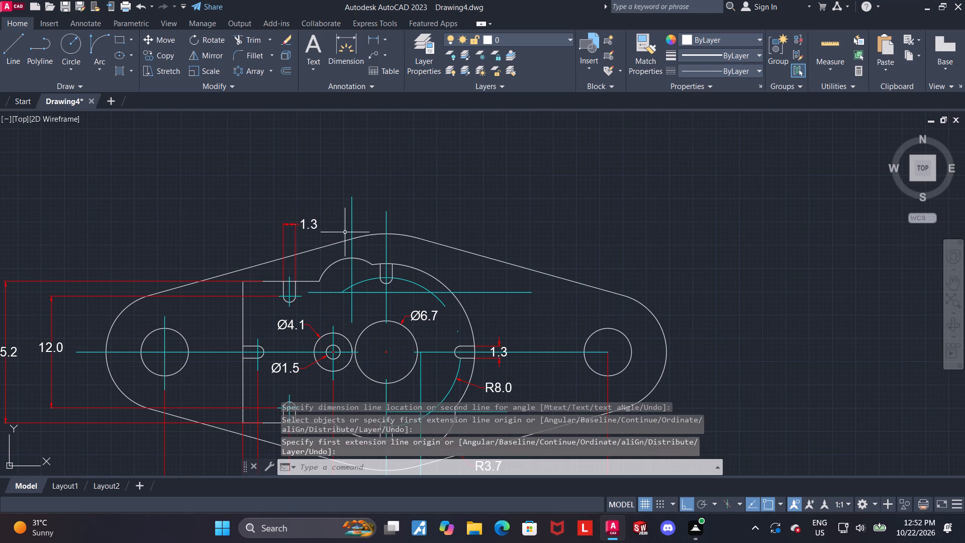
Add a radius dimension to the boss's upper-left lobe arc, with its text above the flange.
middle_drag(345, 239, 341, 278)
scroll(341, 278, up, 2)
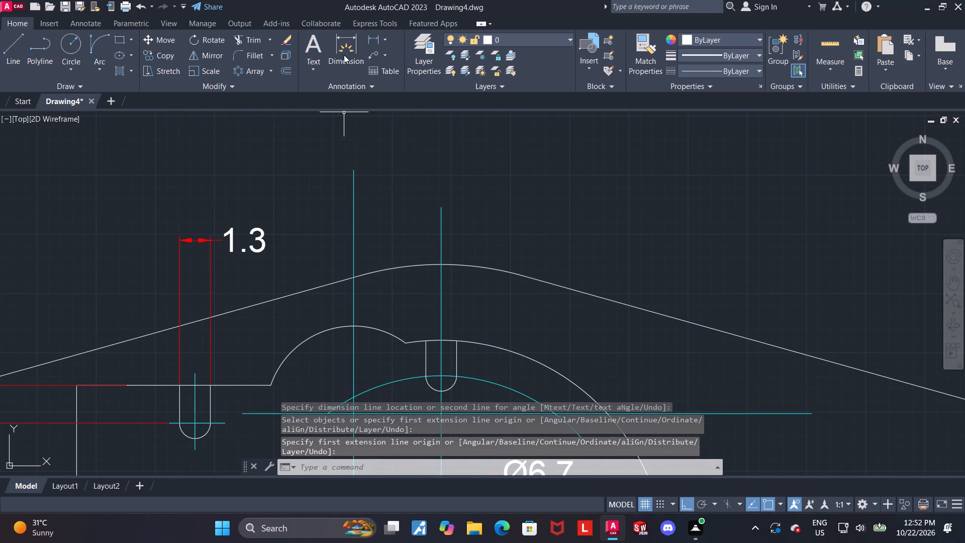
click(344, 55)
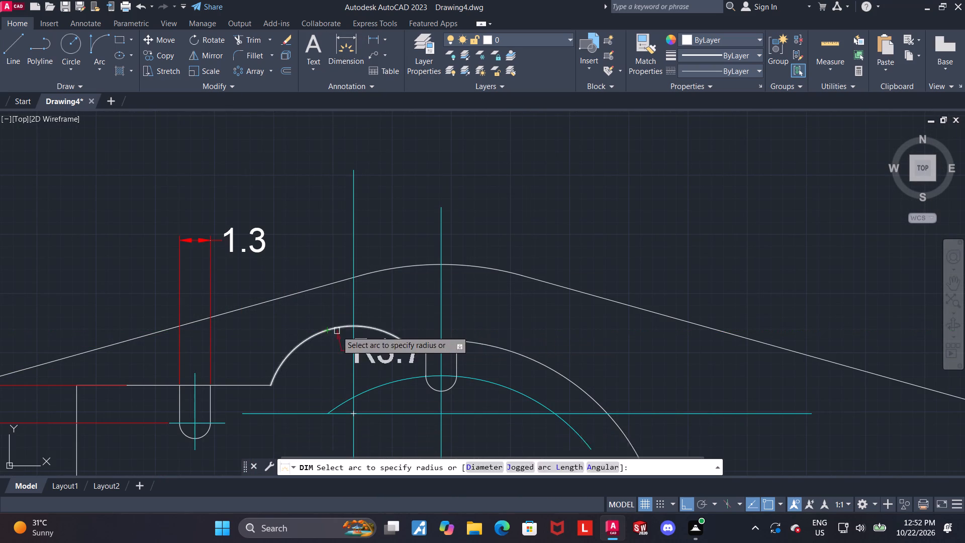
click(340, 327)
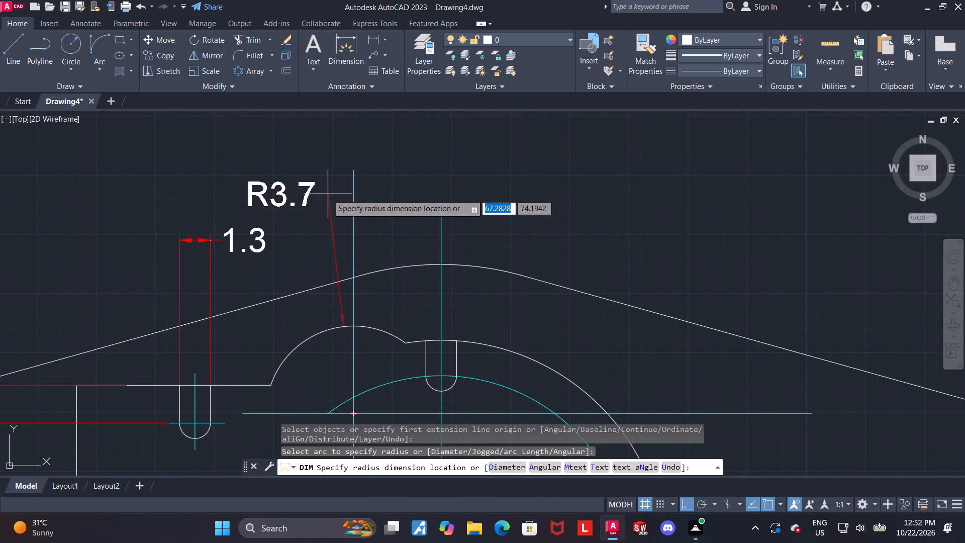
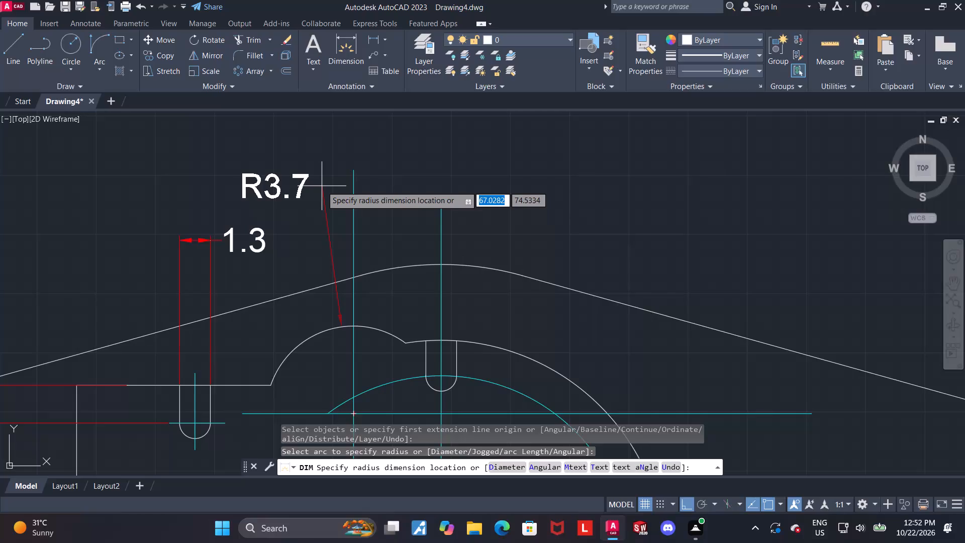
Place the radius dimension of the boss's upper-left lobe arc above the flange's sloped edge.
click(322, 186)
key(Escape)
Add a horizontal dimension between the upper-left lobe's vertical centreline and the main vertical centreline, placed above the flange.
scroll(322, 203, down, 3)
scroll(358, 230, up, 1)
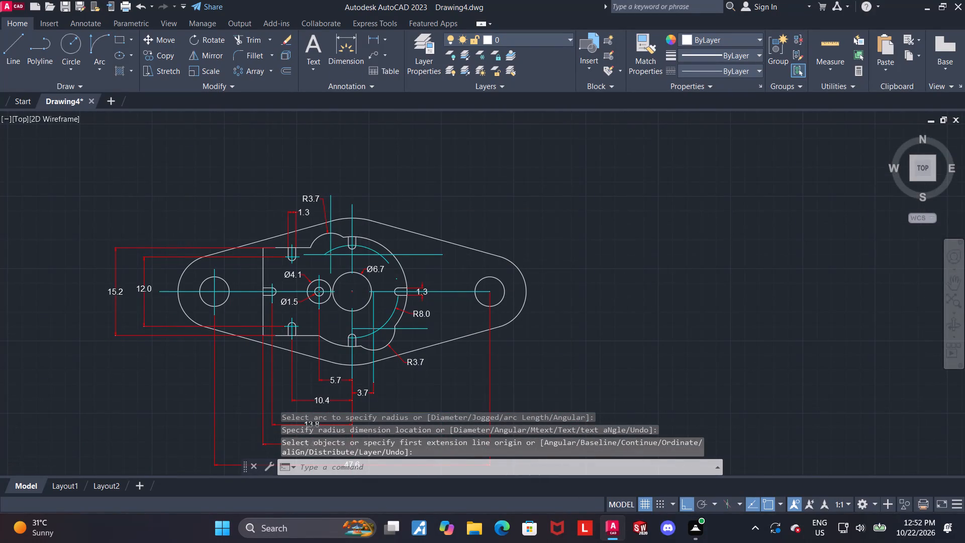
scroll(359, 214, up, 1)
click(349, 37)
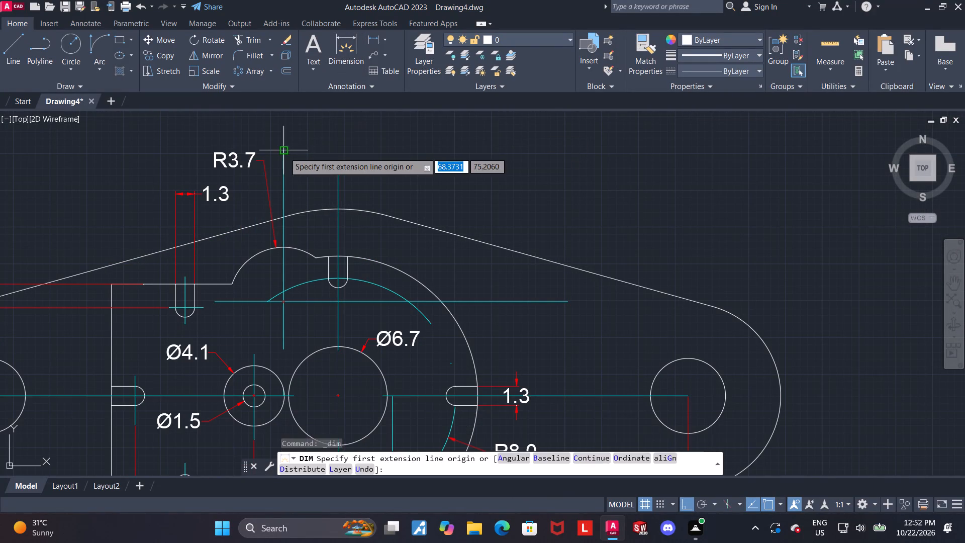
click(284, 151)
click(339, 173)
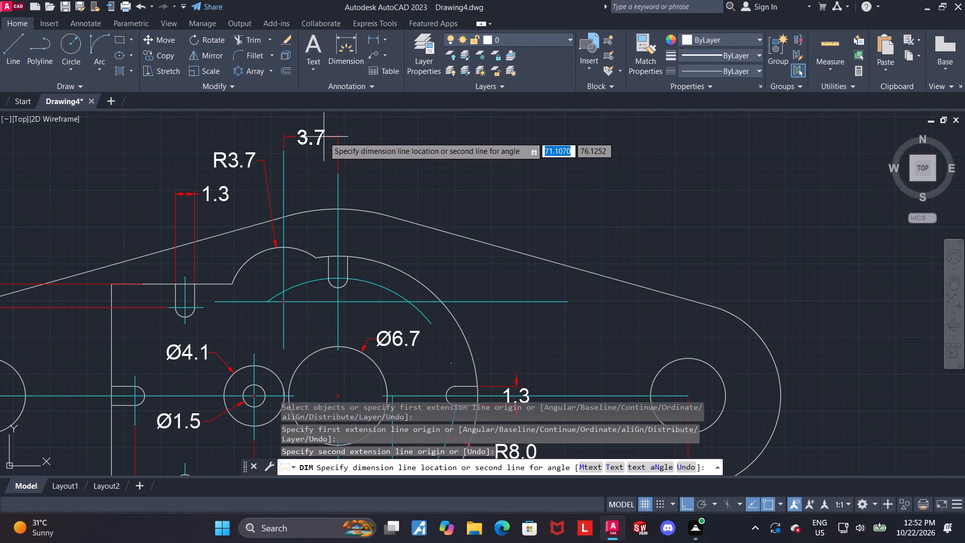
click(322, 138)
key(Escape)
Add a radius dimension to the flange's top arc, with its text above and to the right of the arc.
scroll(403, 225, down, 3)
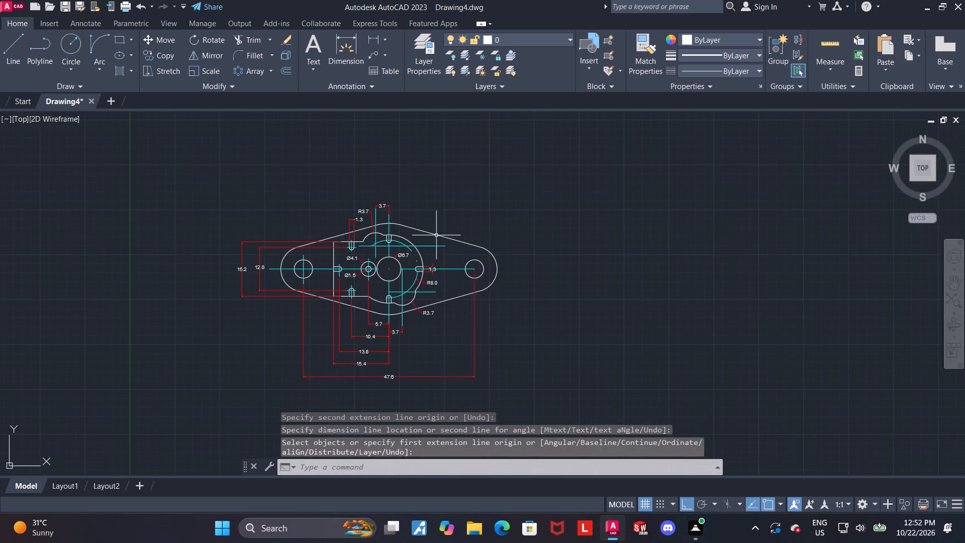
scroll(441, 333, up, 1)
middle_drag(439, 331, 446, 361)
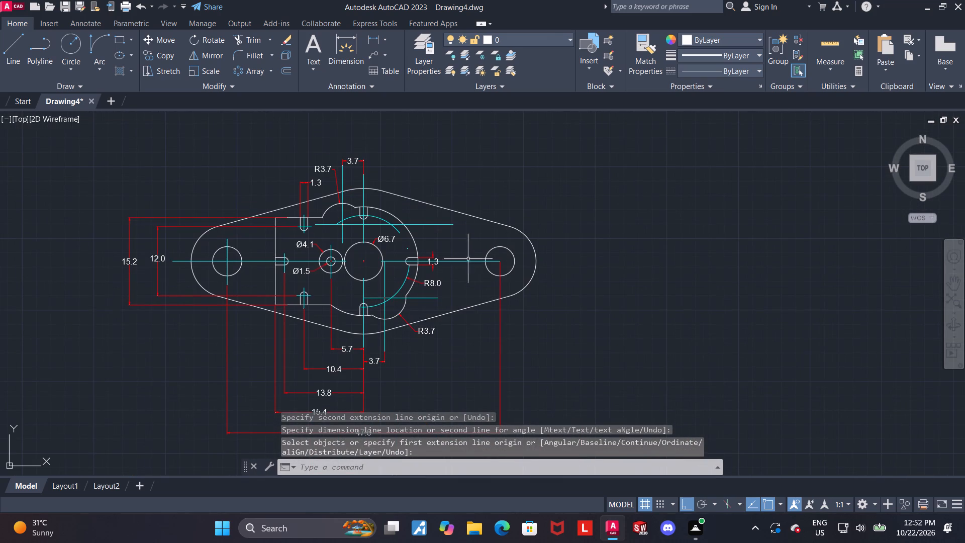
scroll(460, 221, up, 1)
middle_drag(457, 265, 455, 333)
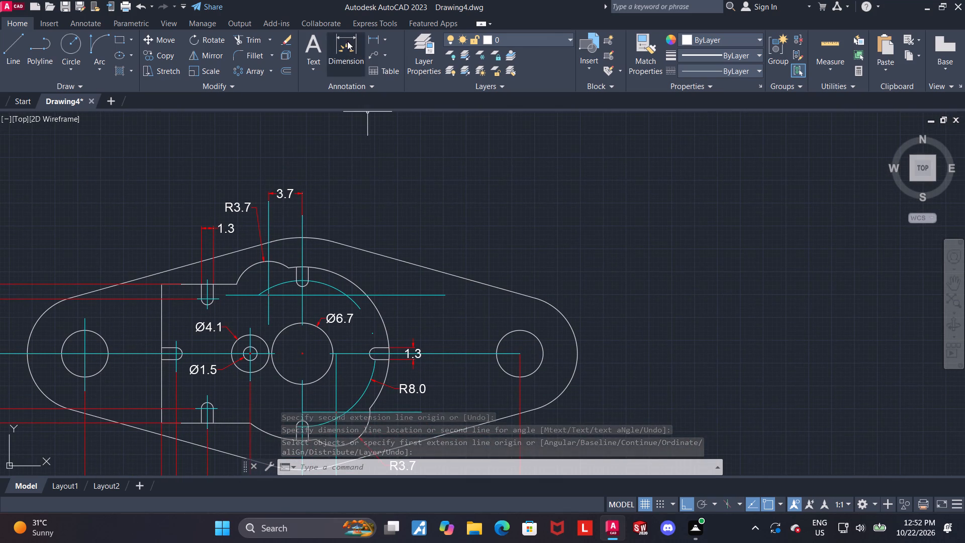
click(347, 41)
scroll(371, 180, up, 1)
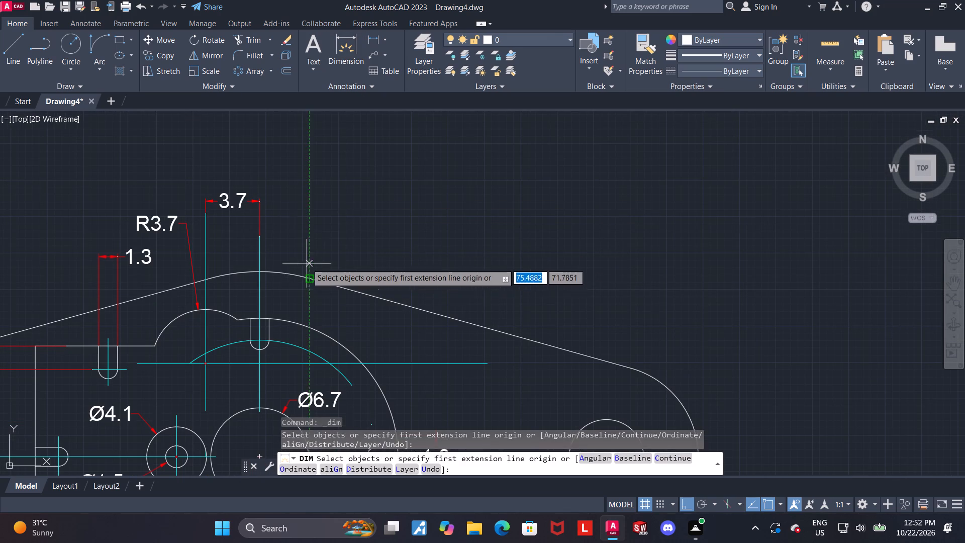
scroll(307, 263, up, 1)
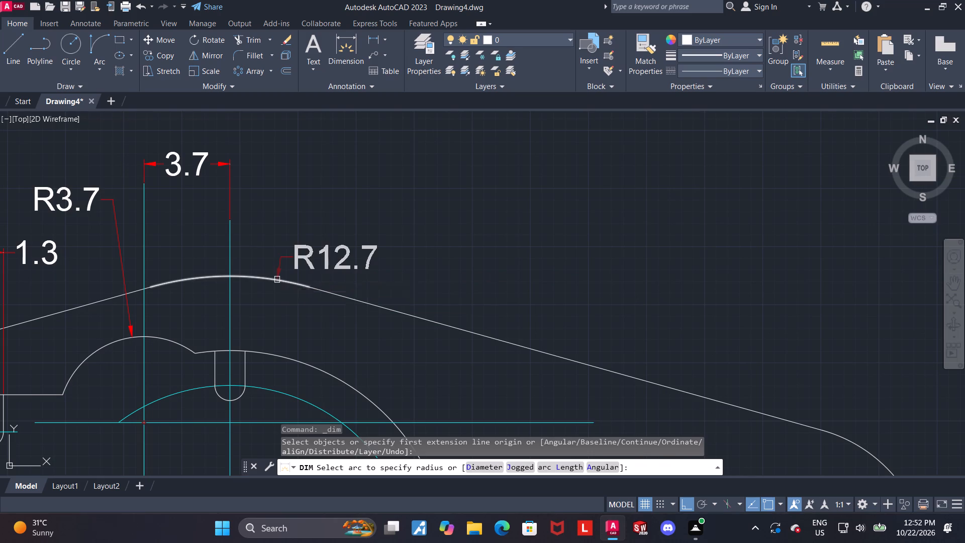
click(277, 280)
click(300, 217)
key(Escape)
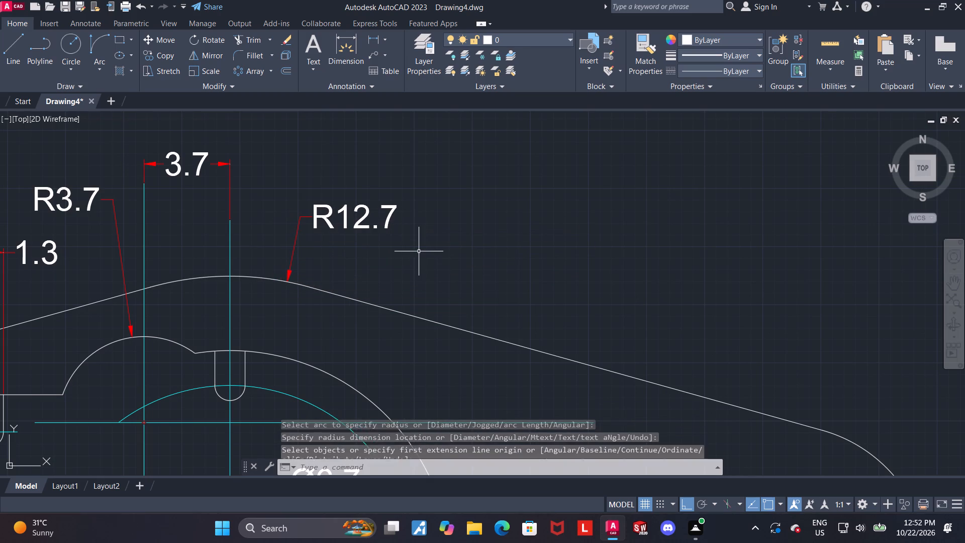
Add a radius dimension to the boss's large right-hand arc, with its text outside the flange's upper-right sloped edge.
scroll(414, 244, down, 1)
middle_drag(455, 266, 452, 233)
scroll(550, 253, down, 2)
middle_drag(541, 325, 512, 268)
scroll(512, 268, up, 1)
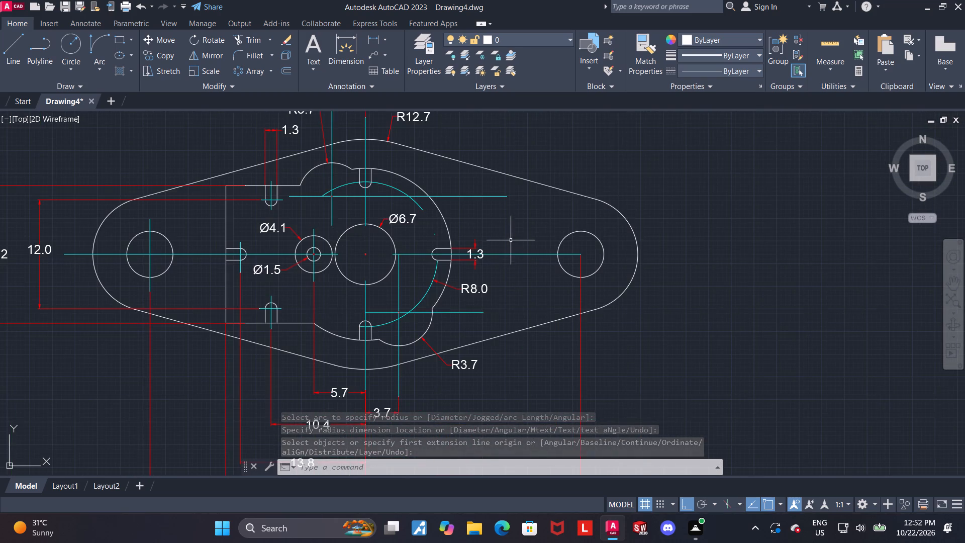
middle_drag(511, 242, 528, 321)
scroll(481, 254, up, 1)
click(344, 42)
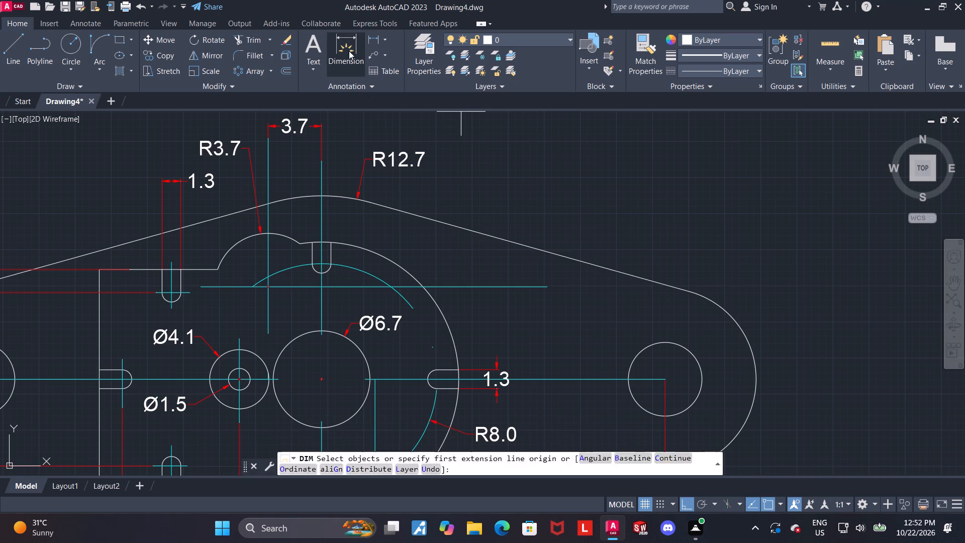
click(411, 274)
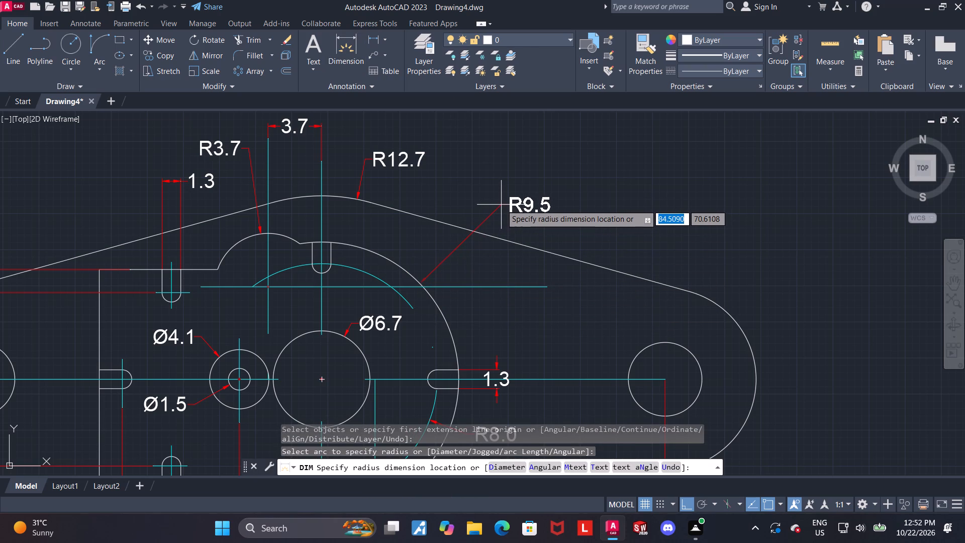
click(501, 205)
key(Escape)
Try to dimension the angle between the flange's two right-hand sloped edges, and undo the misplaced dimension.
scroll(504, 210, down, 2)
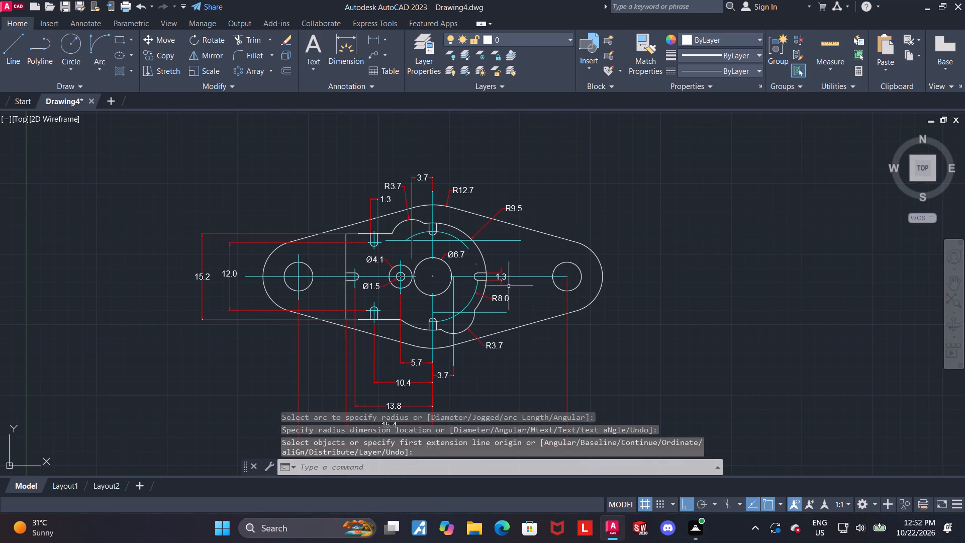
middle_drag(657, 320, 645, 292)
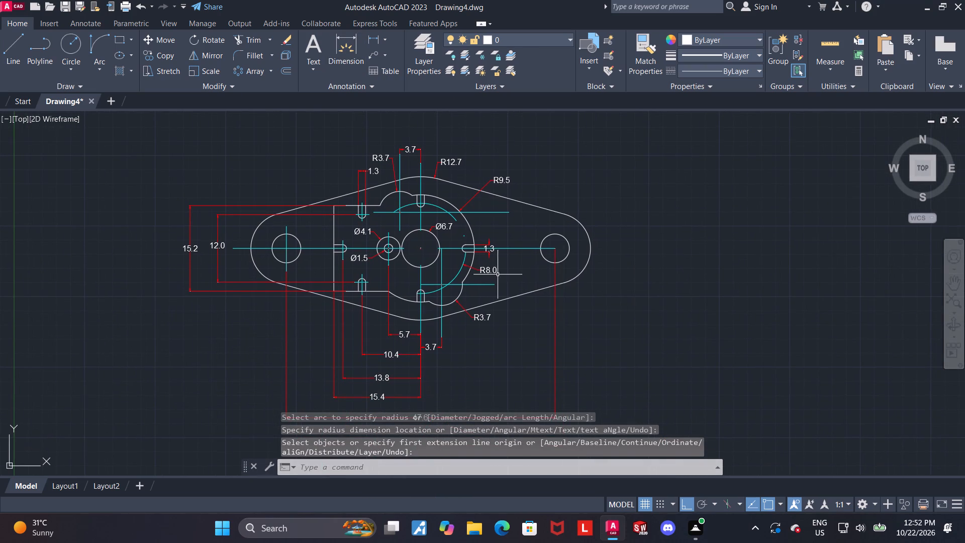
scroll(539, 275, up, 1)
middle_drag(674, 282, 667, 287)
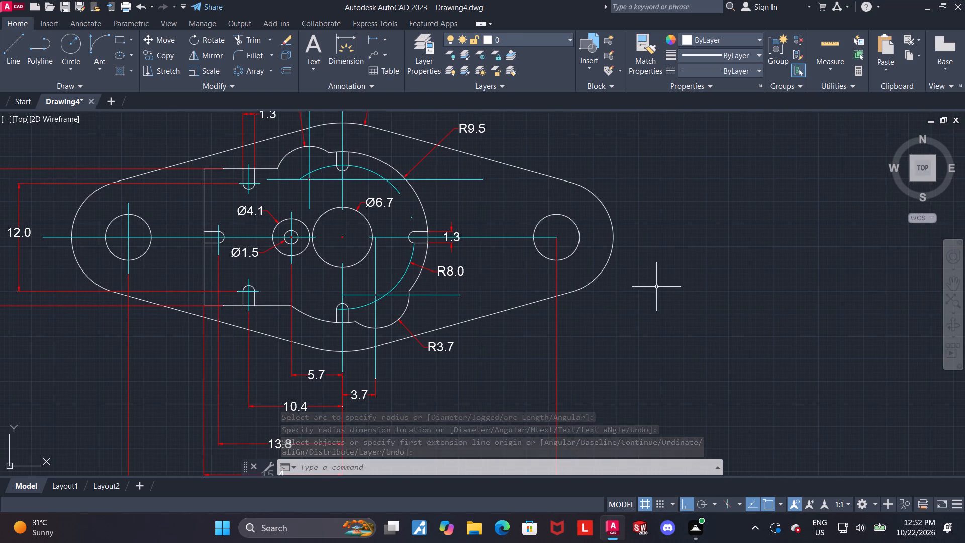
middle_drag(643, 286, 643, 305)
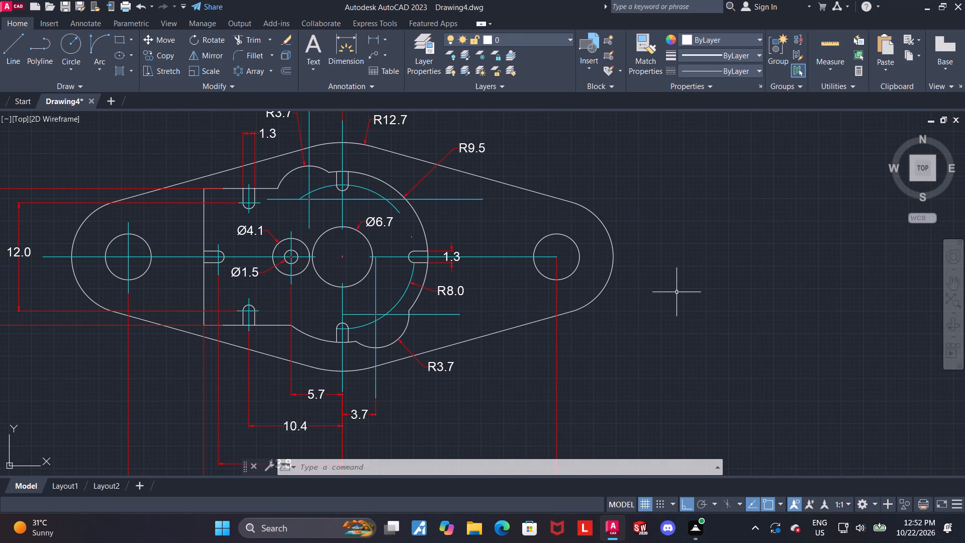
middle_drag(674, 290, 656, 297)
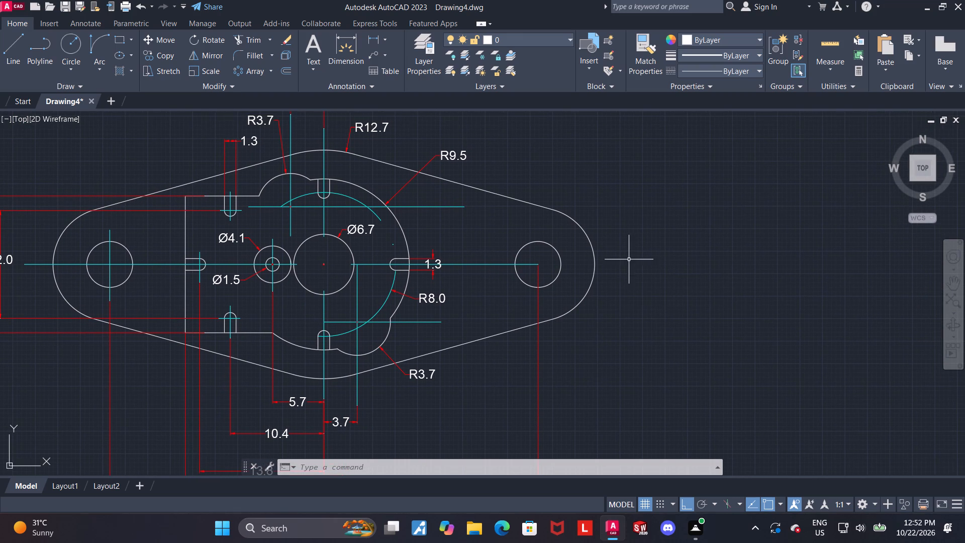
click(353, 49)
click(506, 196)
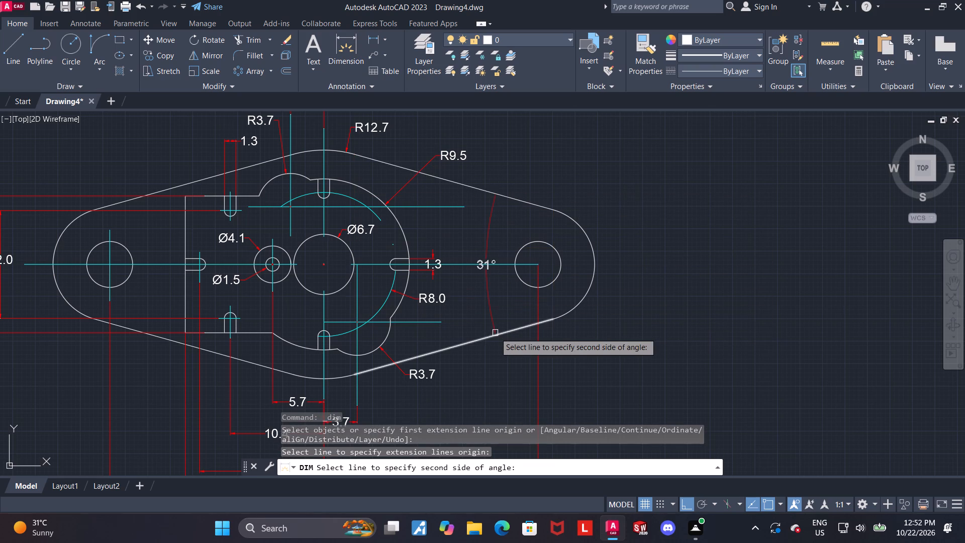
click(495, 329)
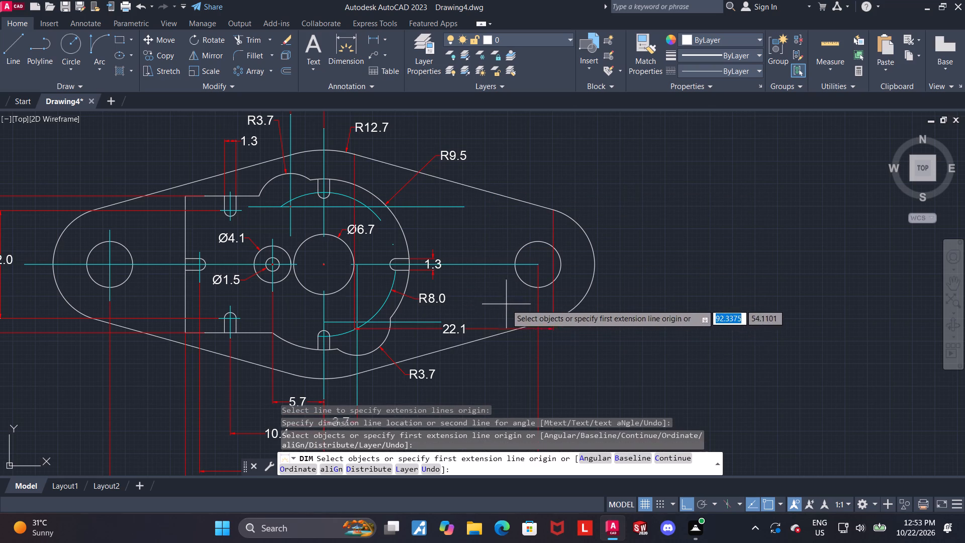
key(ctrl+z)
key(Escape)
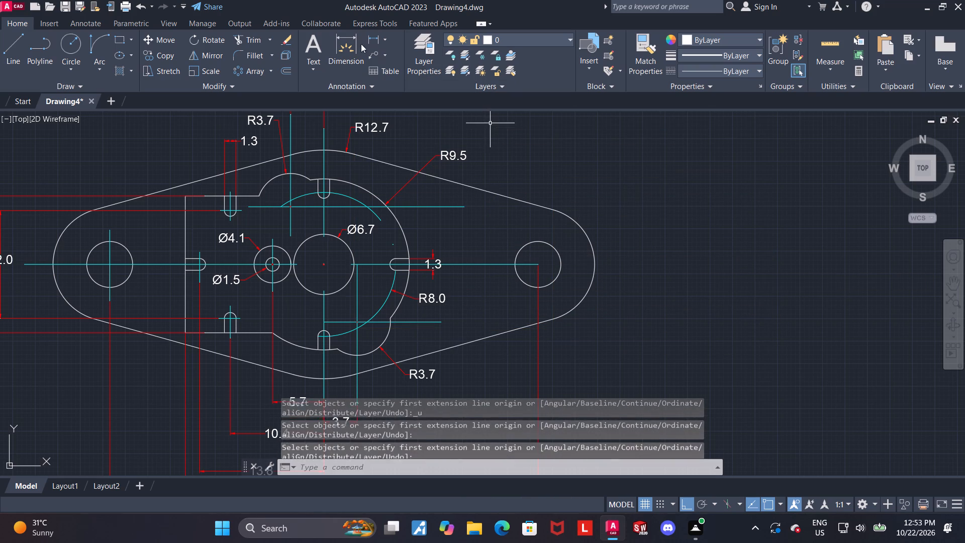
Add an angular dimension between the flange's upper-right and lower-right sloped edges, placed between the boss and the right hole.
click(349, 45)
click(510, 197)
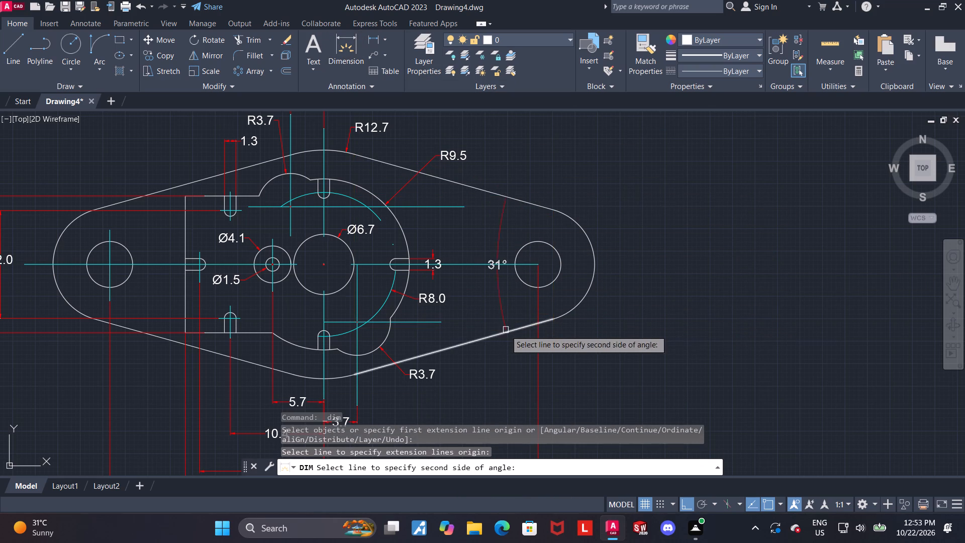
click(506, 332)
click(486, 296)
key(Escape)
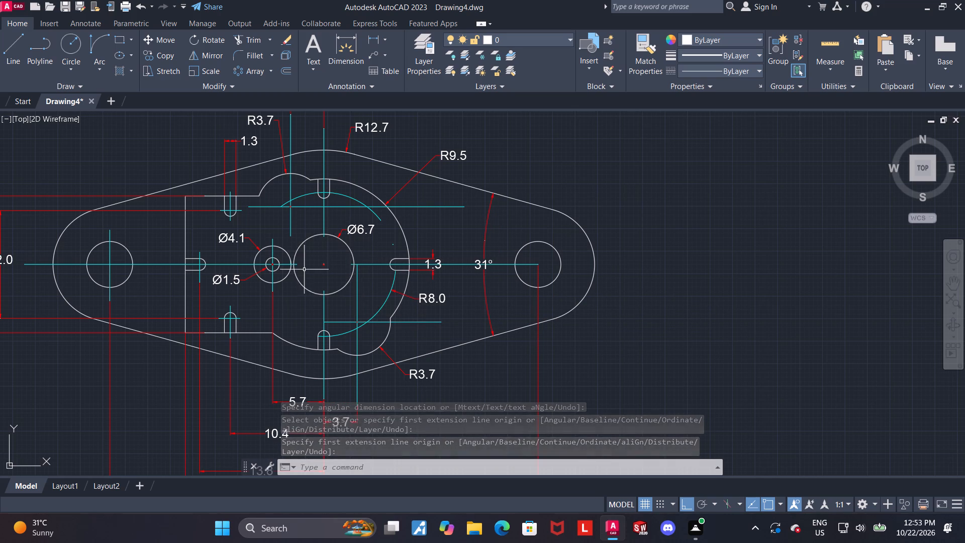
Add a radius dimension to the flange's rounded right end, with its text outside the arc at the upper right.
scroll(305, 269, down, 1)
middle_drag(556, 265, 674, 235)
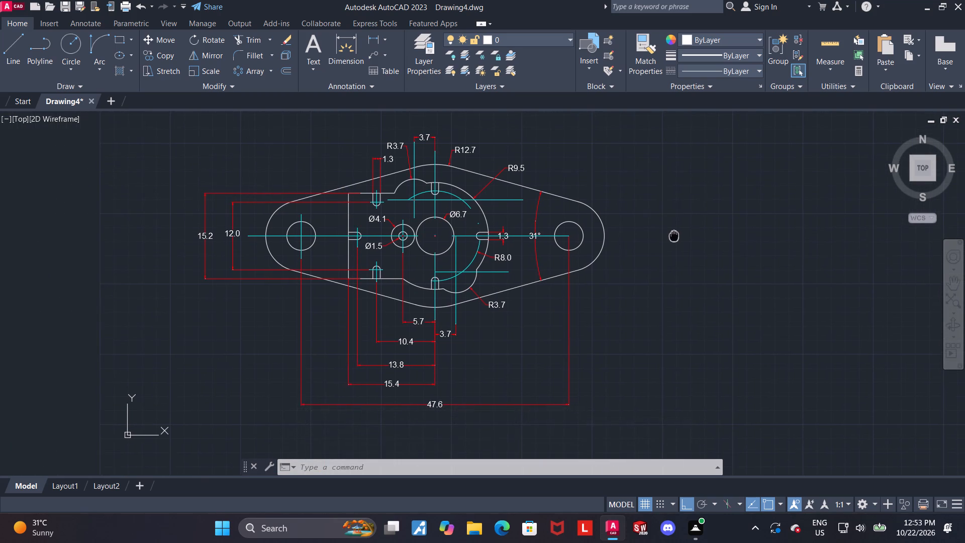
middle_drag(674, 235, 648, 255)
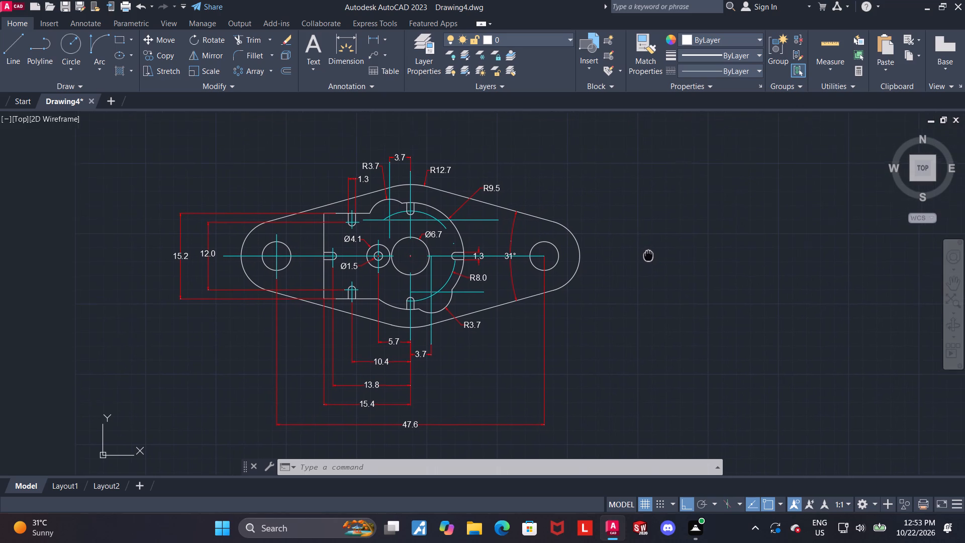
middle_drag(648, 255, 648, 256)
click(340, 46)
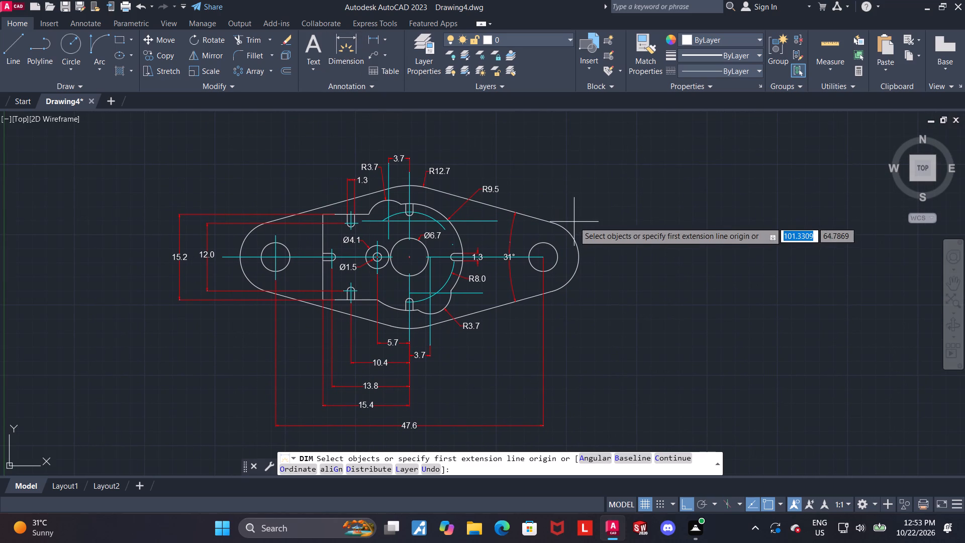
scroll(574, 221, up, 2)
click(557, 245)
scroll(557, 246, down, 3)
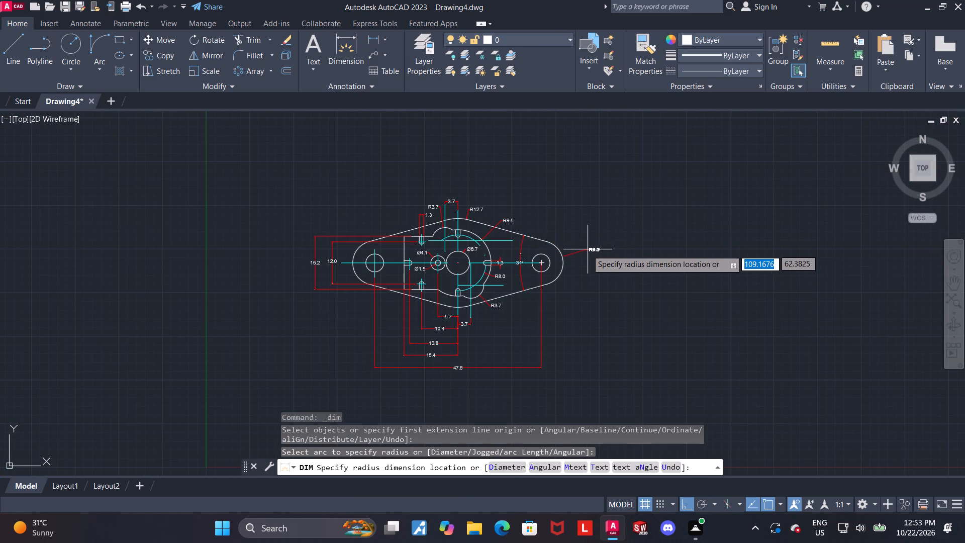
scroll(571, 250, up, 2)
click(555, 244)
key(Escape)
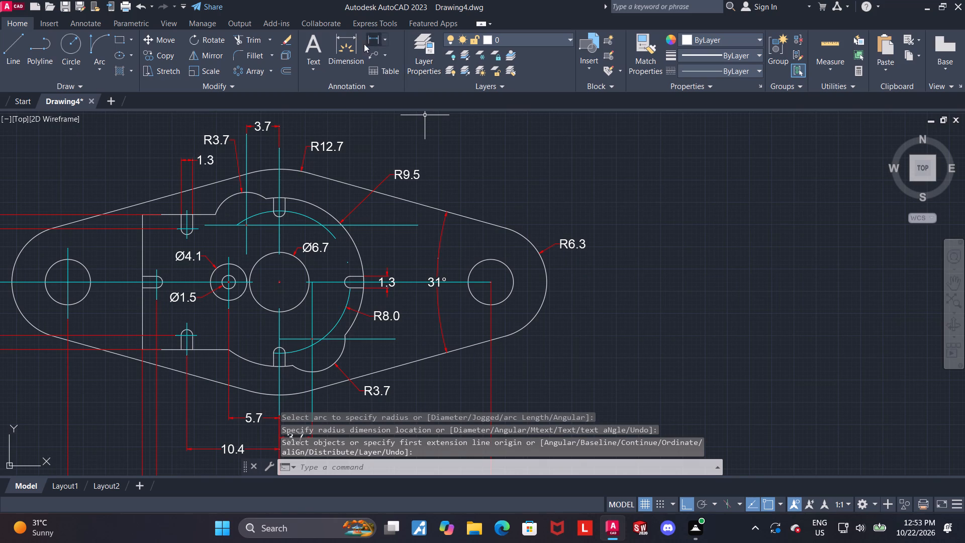
Add a diameter dimension to the flange's right mounting hole, with its text outside the outline at the lower right.
click(354, 41)
scroll(479, 238, up, 1)
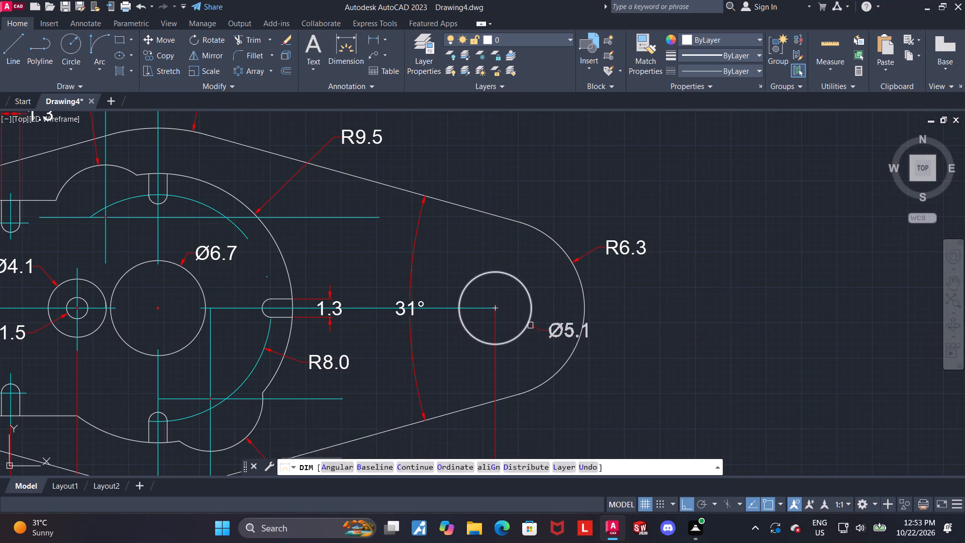
click(529, 325)
scroll(534, 335, down, 2)
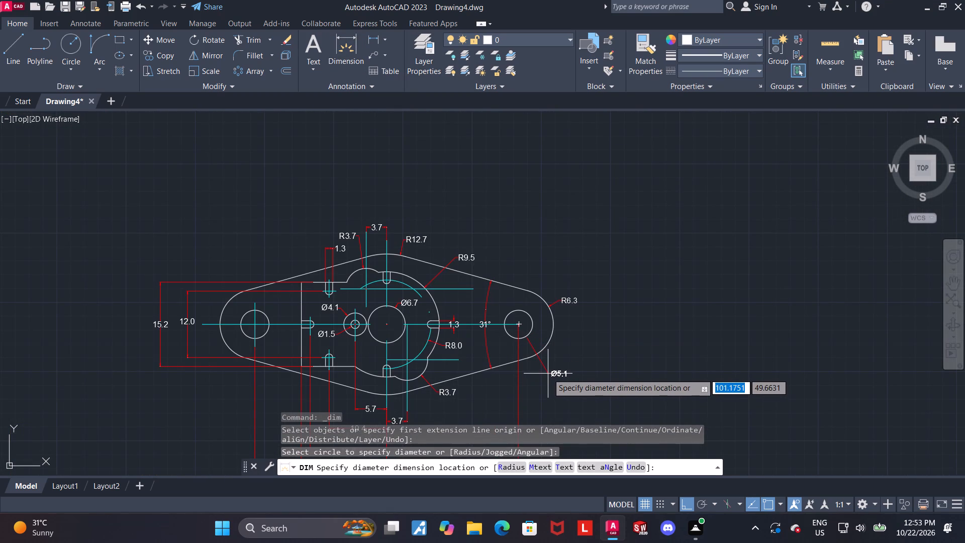
click(548, 374)
middle_drag(593, 336, 593, 320)
key(Escape)
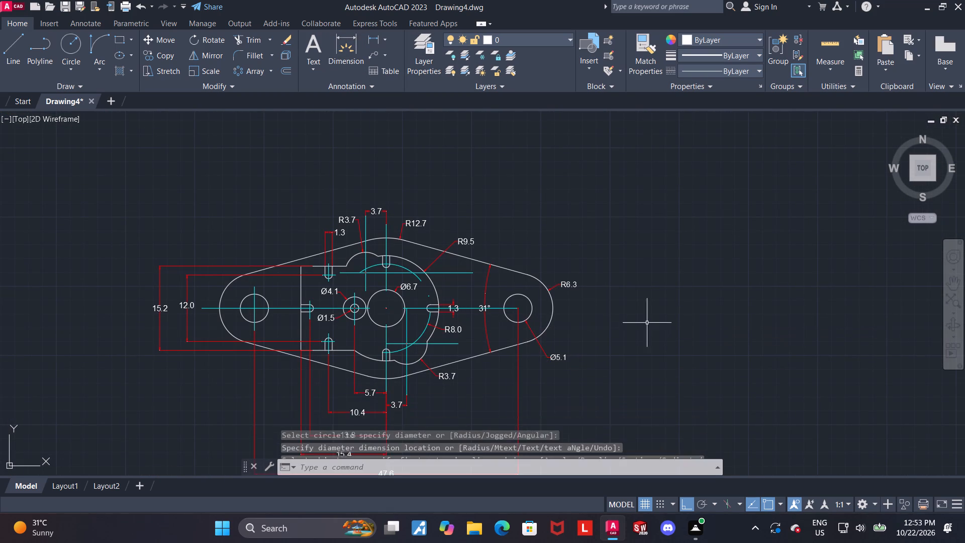
Add a vertical dimension from the upper-left lobe's horizontal centreline to the flange's rightmost point, placed right of the flange.
scroll(620, 311, up, 1)
click(348, 49)
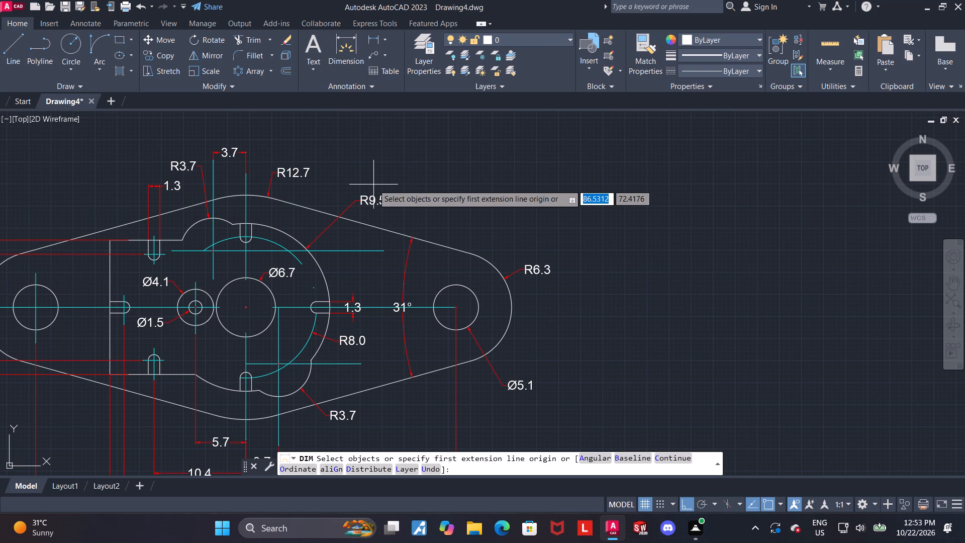
click(383, 251)
click(512, 308)
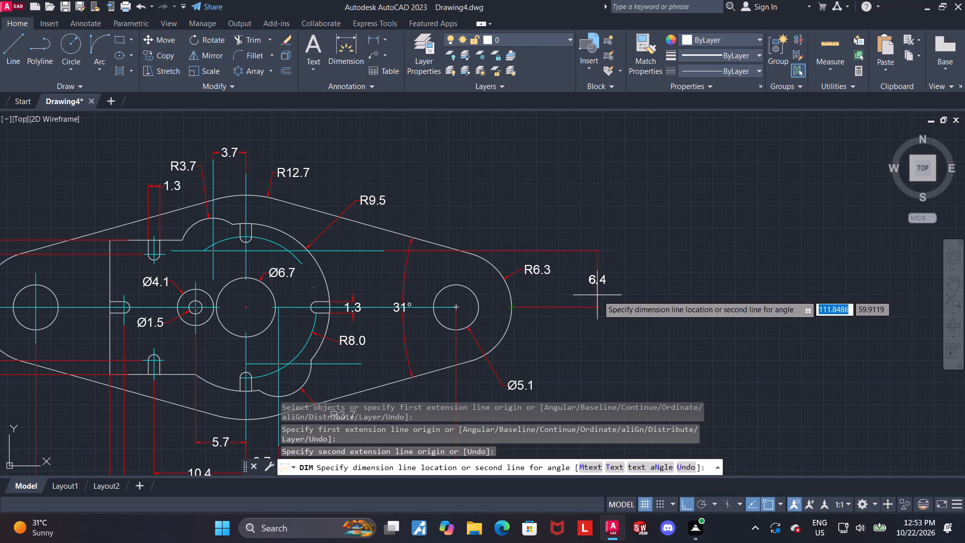
click(604, 295)
key(Escape)
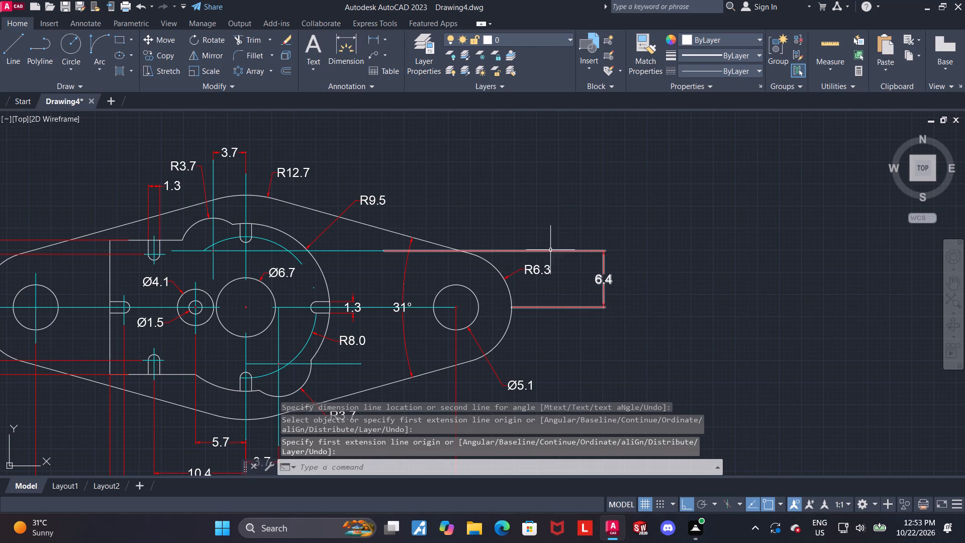
Move the new vertical dimension's line closer to the flange's right end.
click(602, 284)
click(604, 280)
click(575, 279)
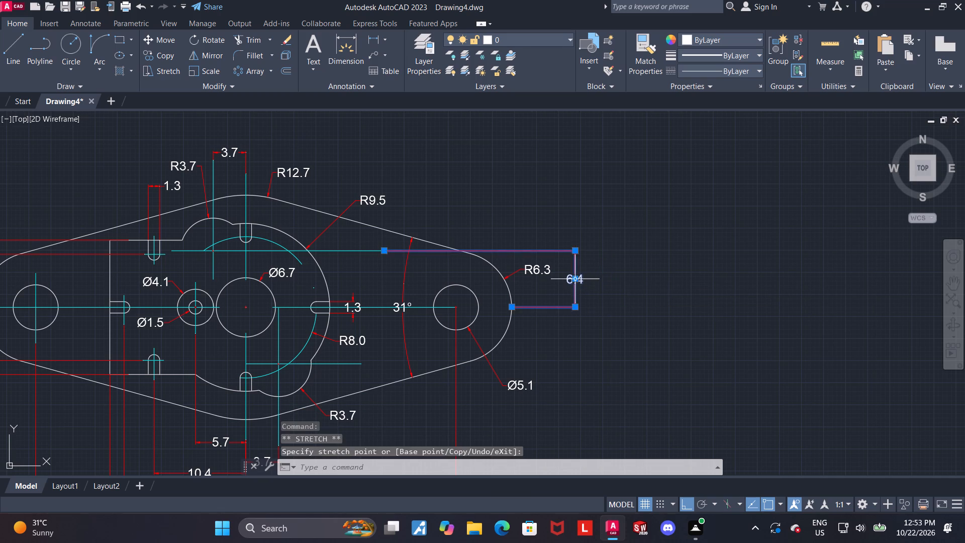
key(Escape)
Add a vertical dimension from the lower-right lobe's horizontal centreline to the right mounting hole's centre, in line with the upper vertical dimension.
click(348, 44)
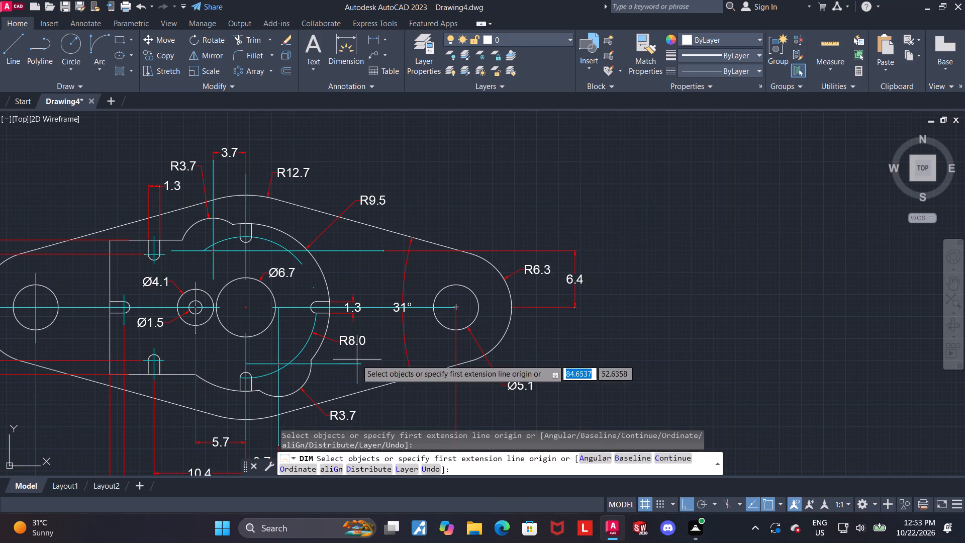
click(360, 364)
click(457, 306)
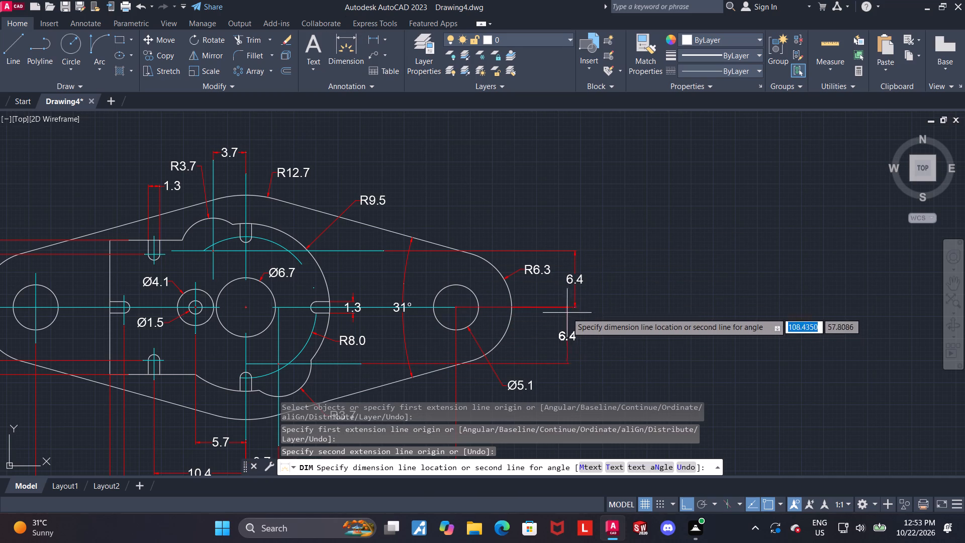
click(574, 309)
key(Escape)
Move the 13.8 horizontal dimension's line below the flange slightly up, closer to the 10.4 dimension.
scroll(590, 321, down, 2)
middle_drag(613, 307, 616, 279)
scroll(616, 288, up, 1)
middle_drag(631, 291, 647, 231)
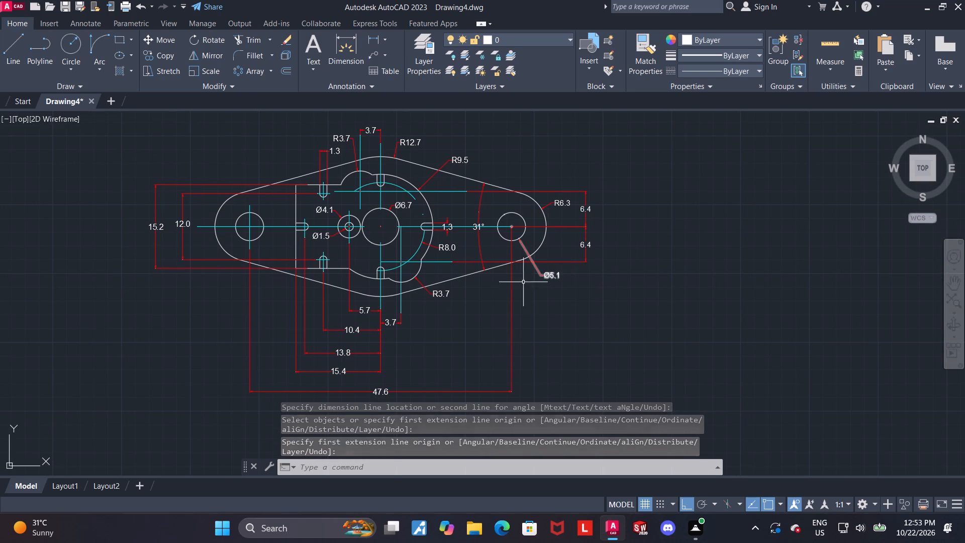
click(339, 354)
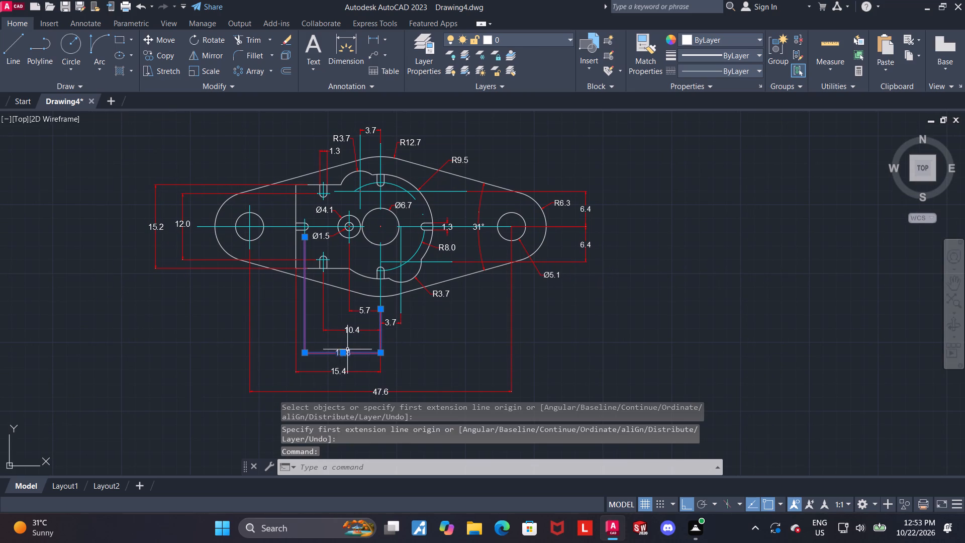
click(344, 353)
click(344, 345)
key(Escape)
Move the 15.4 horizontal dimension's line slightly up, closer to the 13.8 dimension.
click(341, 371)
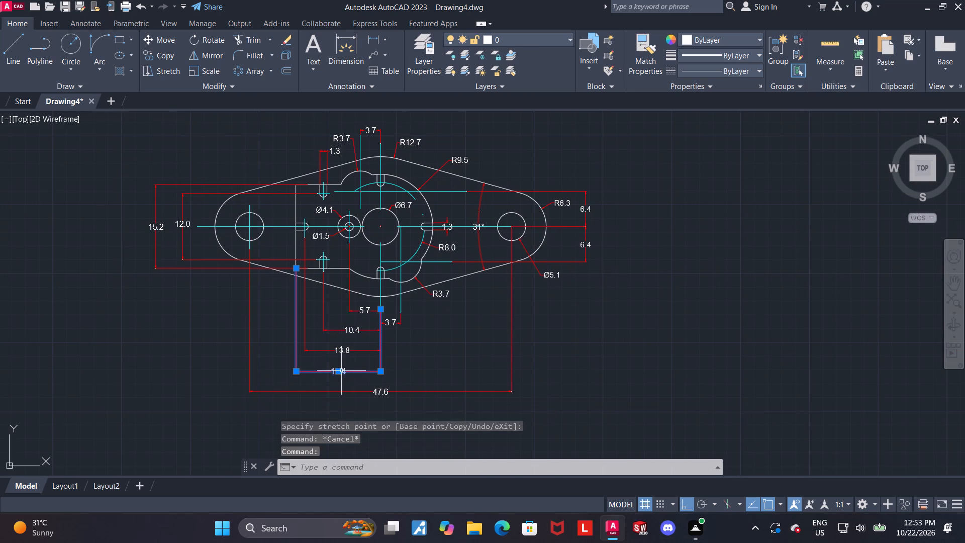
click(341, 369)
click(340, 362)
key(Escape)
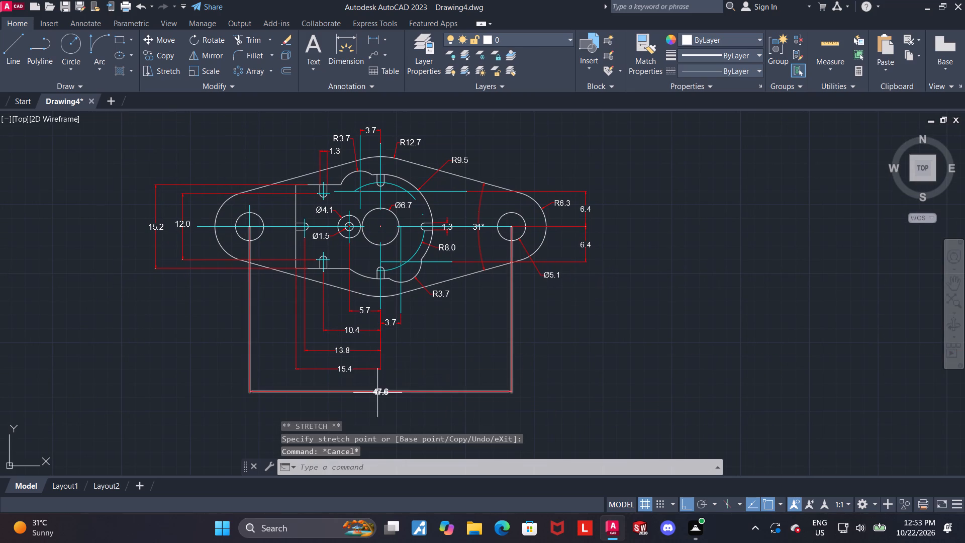
Shift the text of the hole-to-hole dimension along its line to the right of the vertical centreline.
click(377, 393)
click(381, 389)
click(405, 369)
key(Escape)
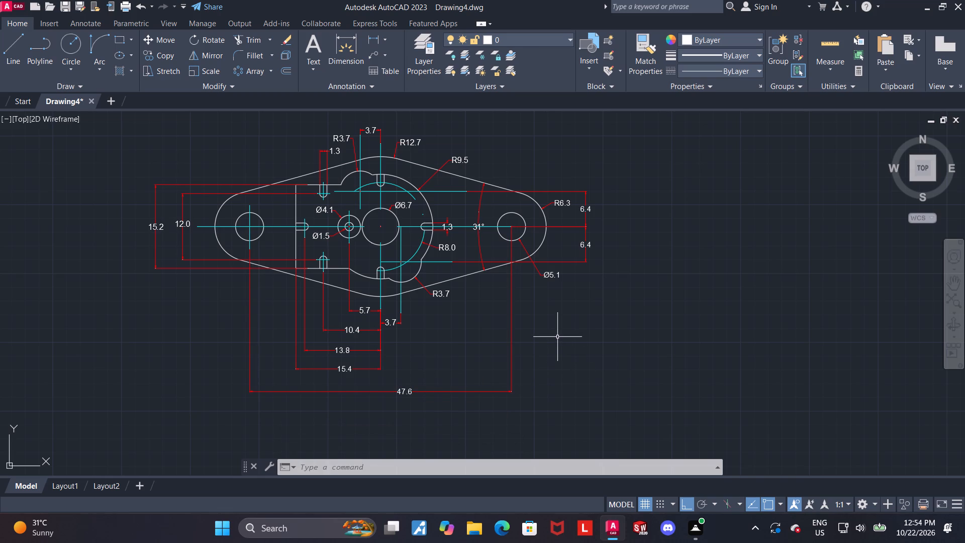
Examine the dimensioned flange and boss for missing details and dimensions.
middle_drag(576, 303, 577, 303)
middle_drag(577, 303, 592, 318)
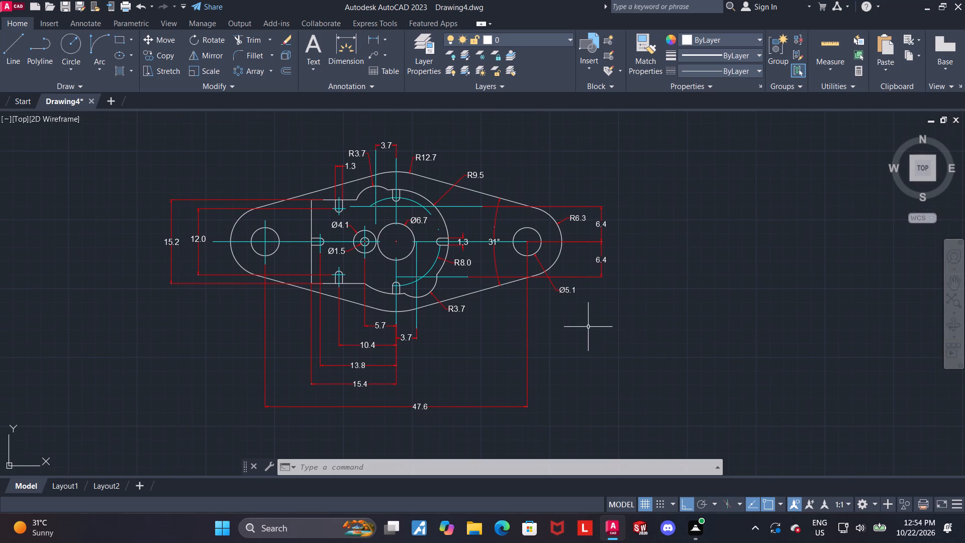
scroll(319, 288, up, 3)
scroll(314, 291, down, 3)
scroll(323, 255, up, 2)
scroll(300, 299, down, 3)
scroll(307, 325, up, 2)
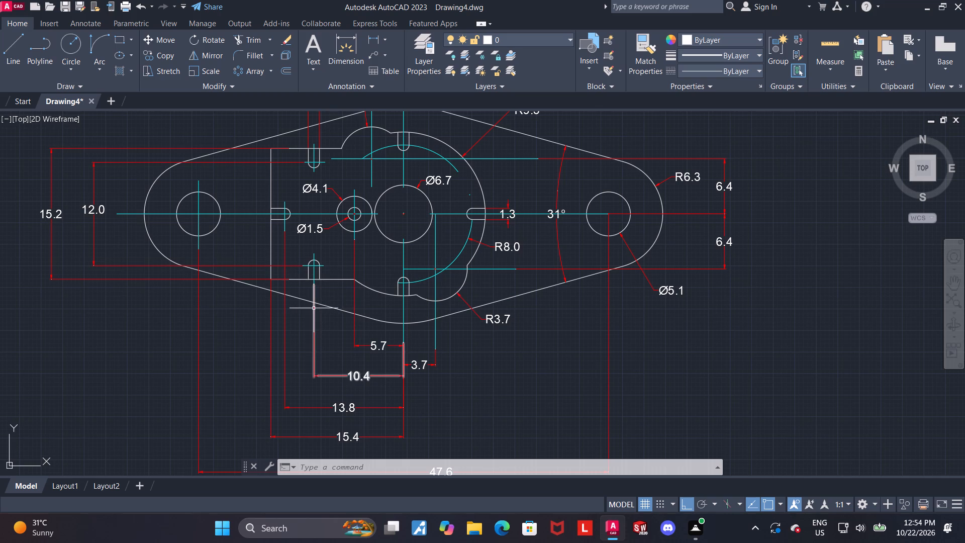
scroll(313, 308, up, 1)
scroll(260, 286, down, 3)
scroll(224, 268, up, 1)
scroll(137, 249, up, 1)
Erase the outermost vertical dimension left of the flange, which spans the boss's straight left edge.
right_click(137, 245)
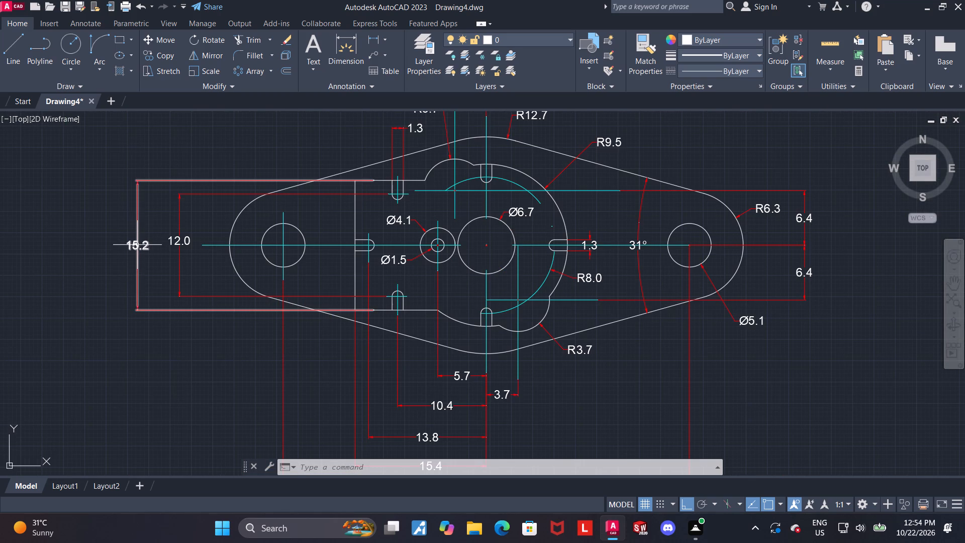
key(Escape)
right_click(140, 239)
key(Escape)
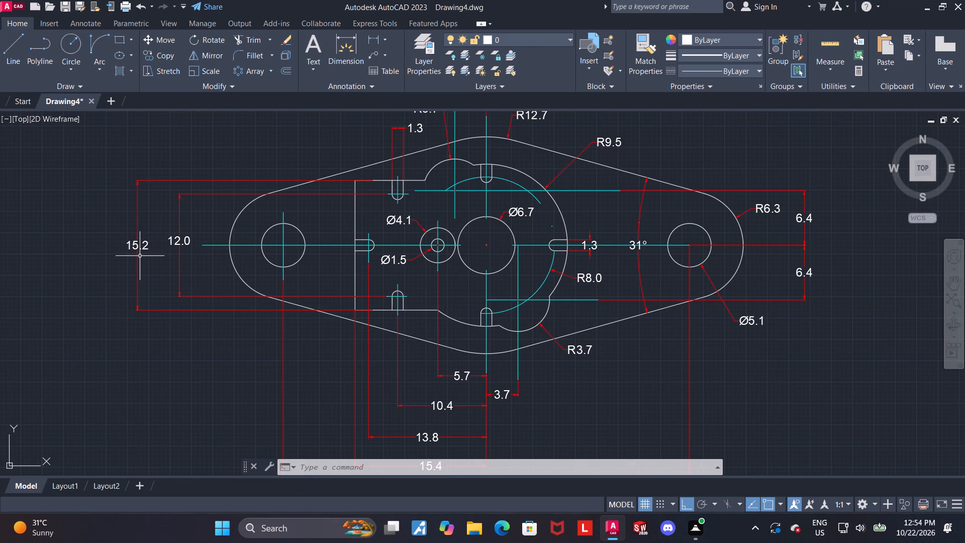
click(139, 247)
right_click(139, 247)
click(151, 261)
key(Escape)
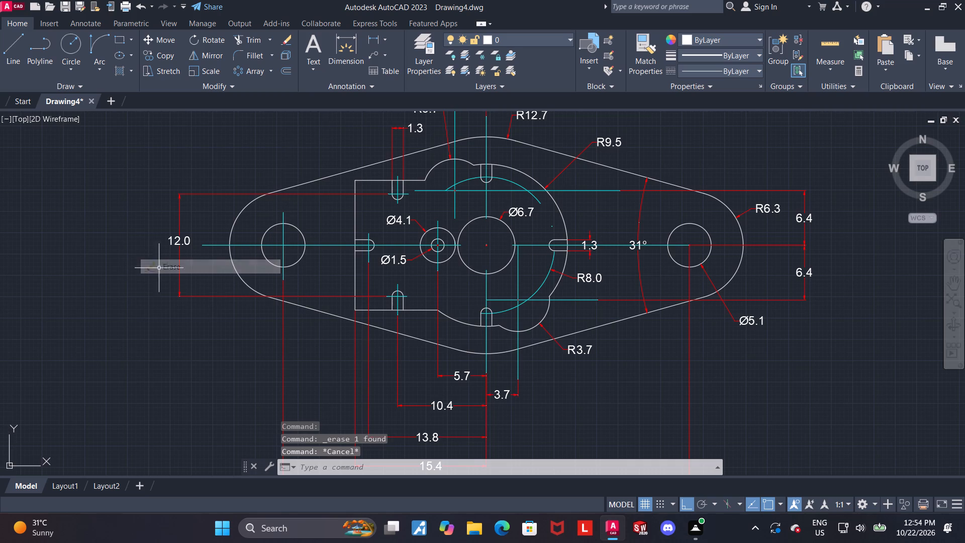
Fillet the boss's lower-left corner with a 0.5 radius.
scroll(386, 339, up, 2)
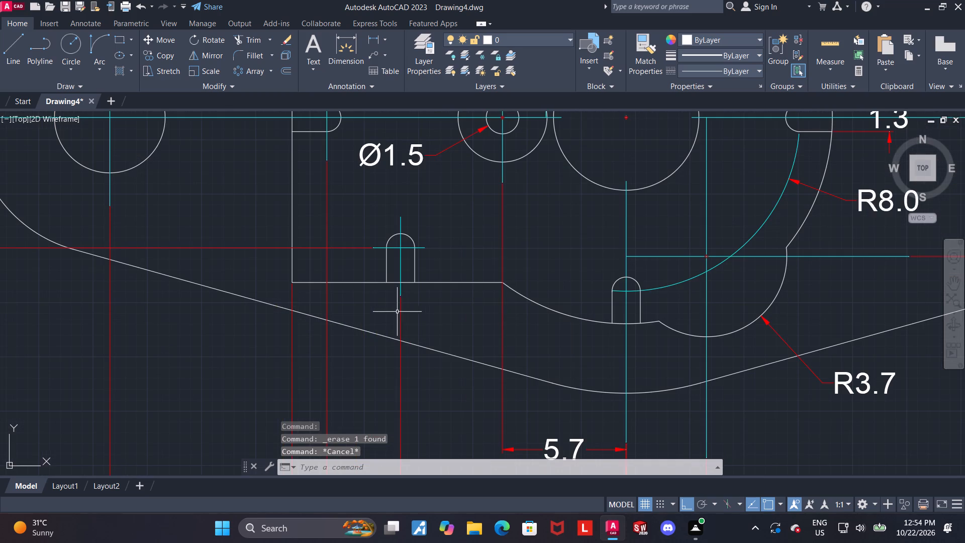
key(f)
key(Return)
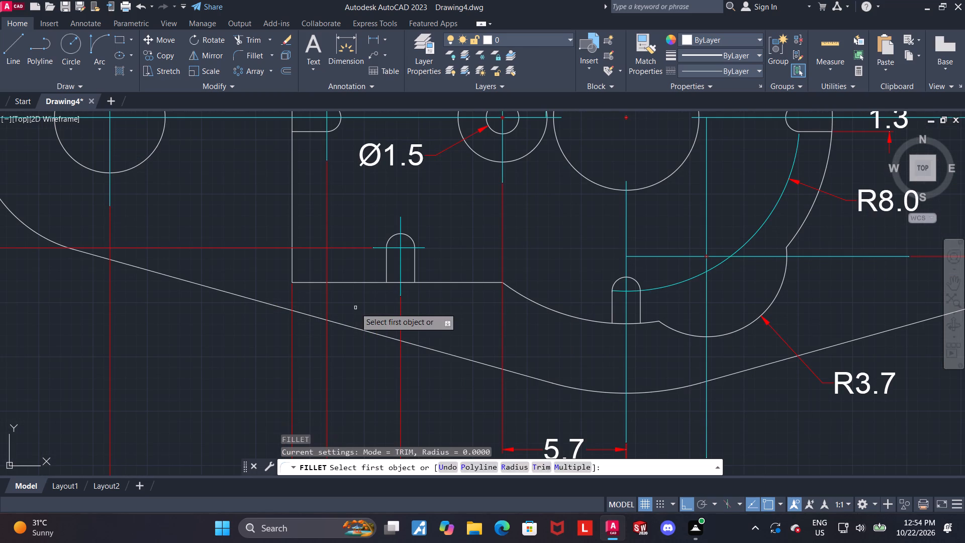
key(r)
key(Return)
text(0.5)
key(Return)
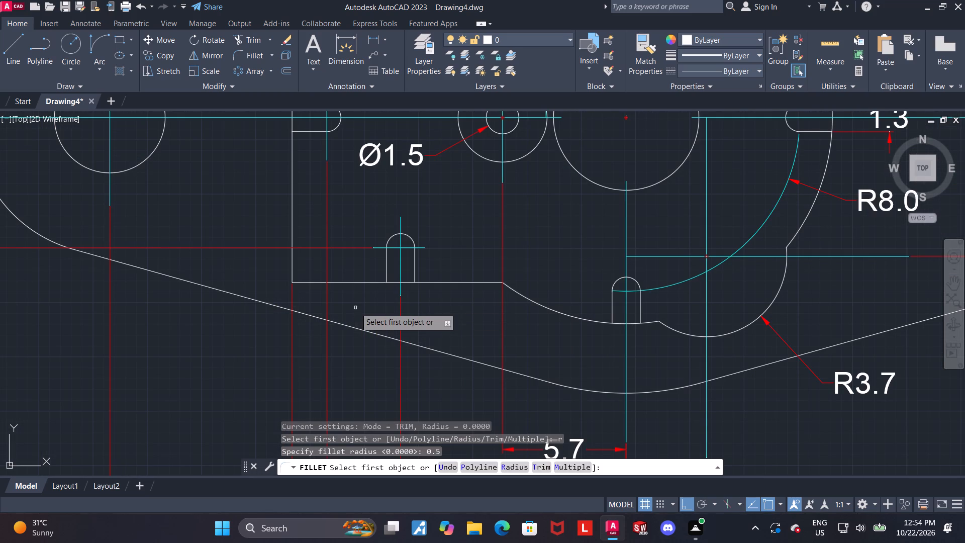
click(312, 282)
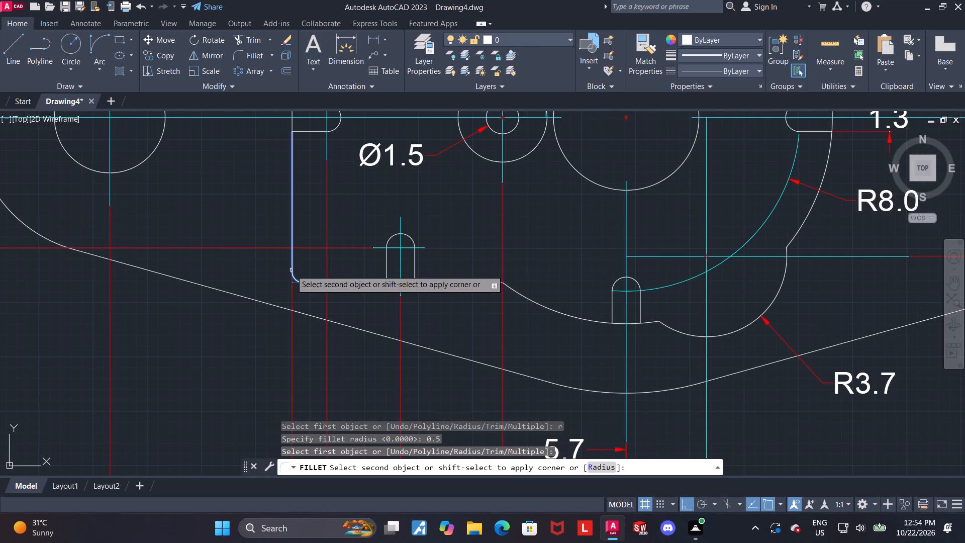
click(291, 270)
Erase the horizontal dimension from the boss's lower-left corner to the vertical centreline, just below the 13.8 dimension.
scroll(330, 300, down, 2)
scroll(345, 343, down, 2)
scroll(367, 379, up, 1)
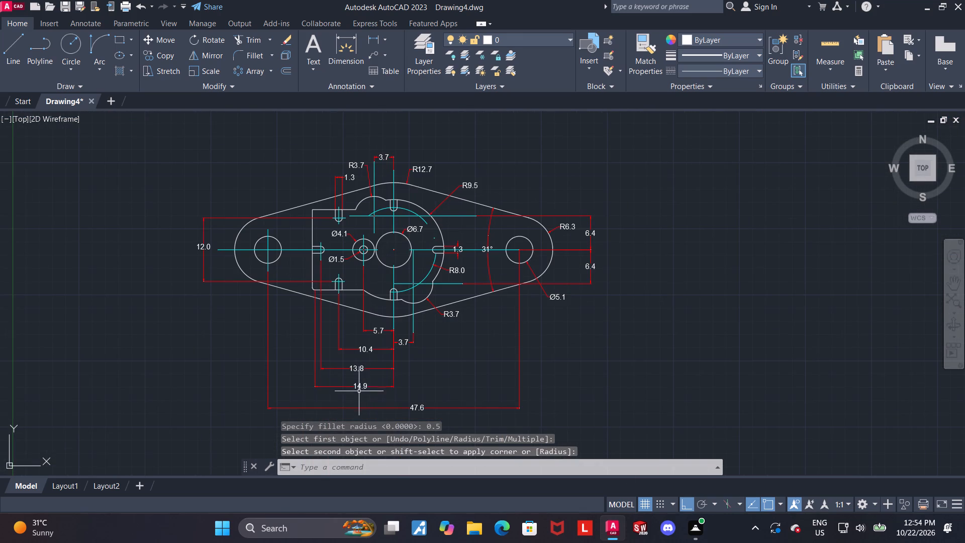
scroll(358, 389, up, 1)
right_click(358, 389)
key(Escape)
click(371, 382)
right_click(371, 382)
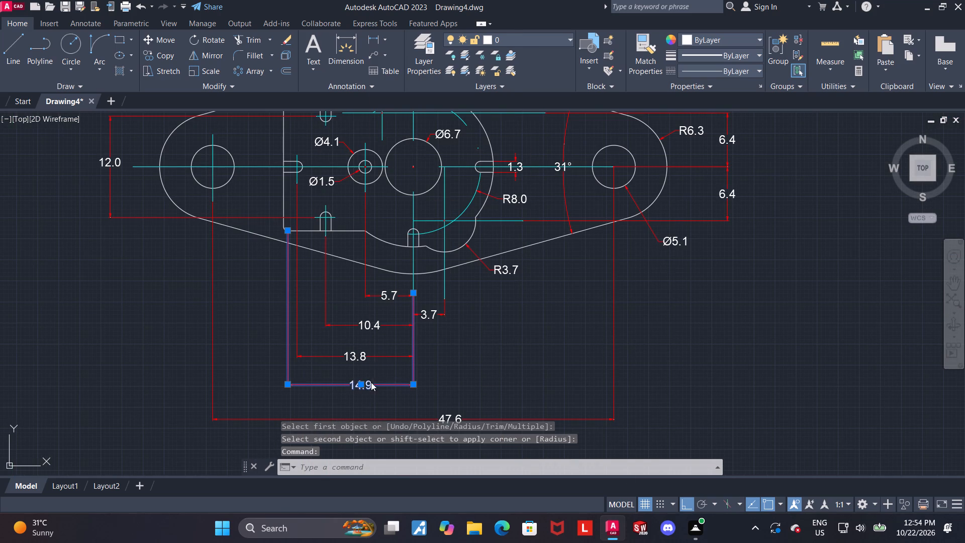
click(415, 138)
Fillet the boss's upper-left corner with a 0.5 radius.
middle_drag(449, 342, 454, 421)
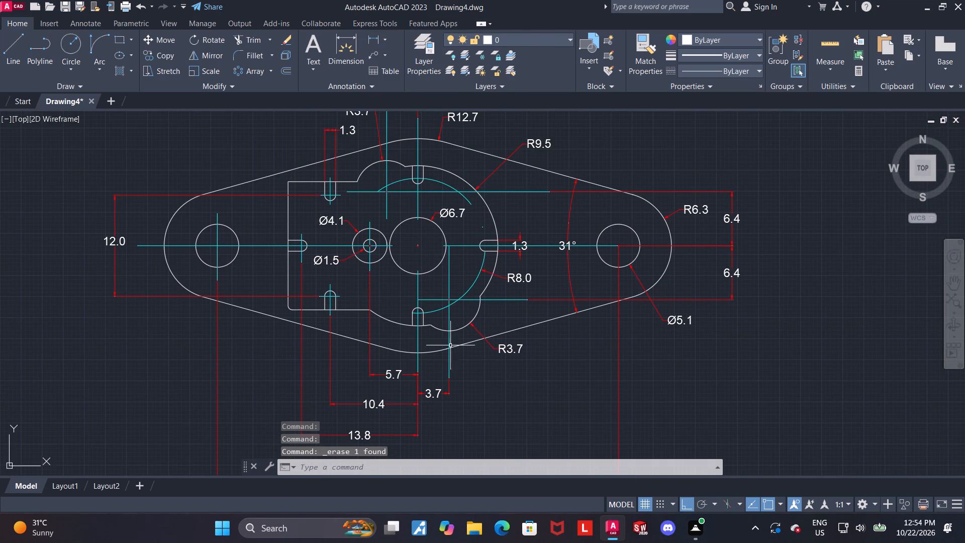
key(f)
key(Return)
key(r)
key(Return)
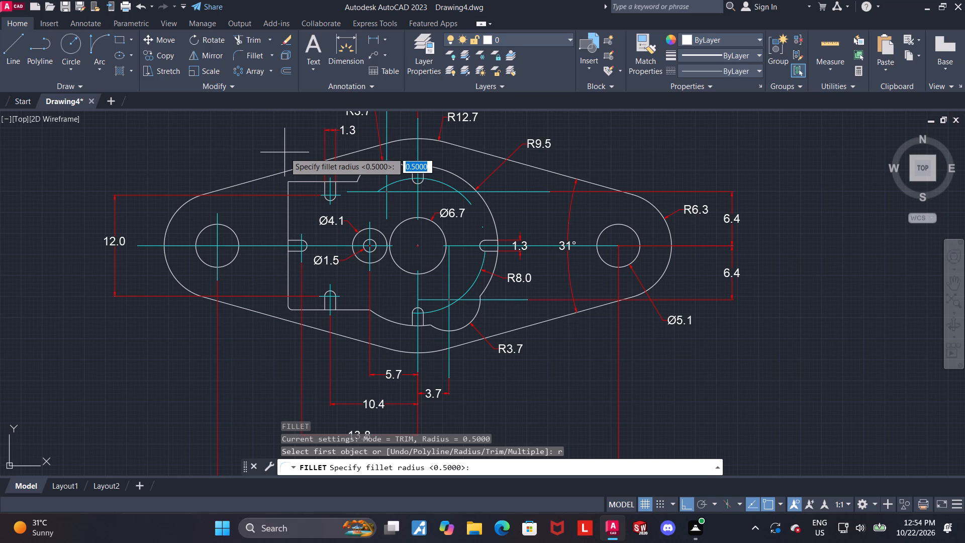
text(0.5)
key(Return)
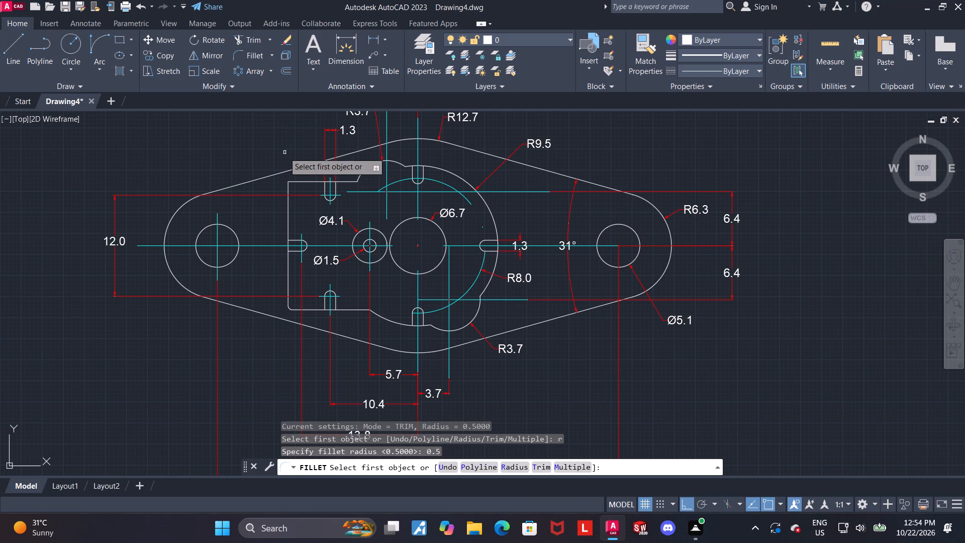
scroll(318, 183, up, 2)
click(244, 194)
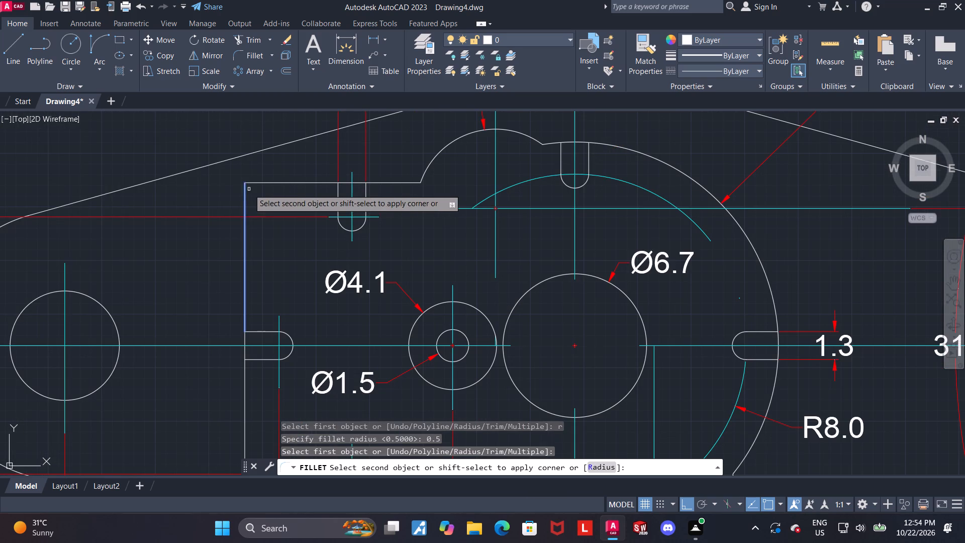
click(255, 183)
Add a radius dimension to the boss's lower-left fillet, with its text outside the flange outline at the lower left.
scroll(257, 184, down, 3)
scroll(256, 276, up, 1)
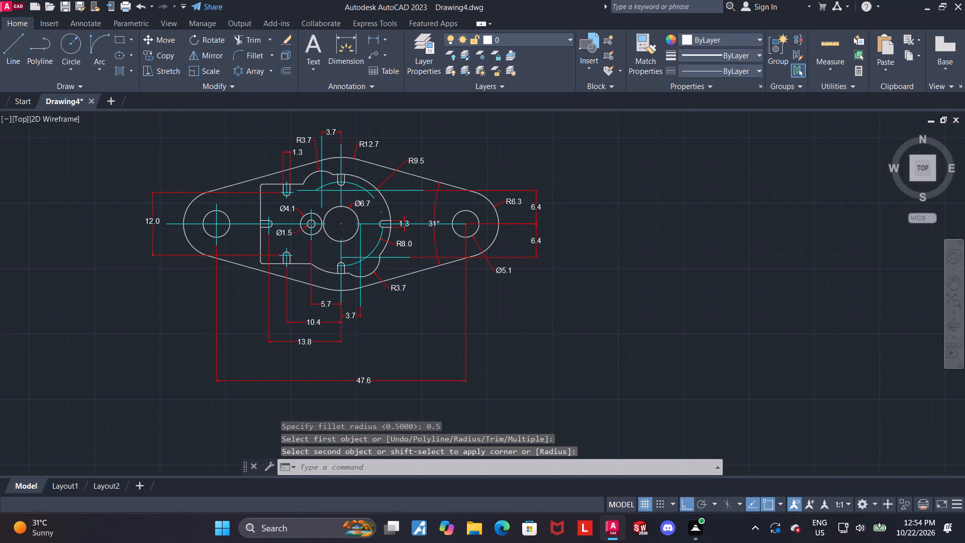
scroll(257, 276, up, 1)
click(348, 39)
scroll(246, 254, up, 2)
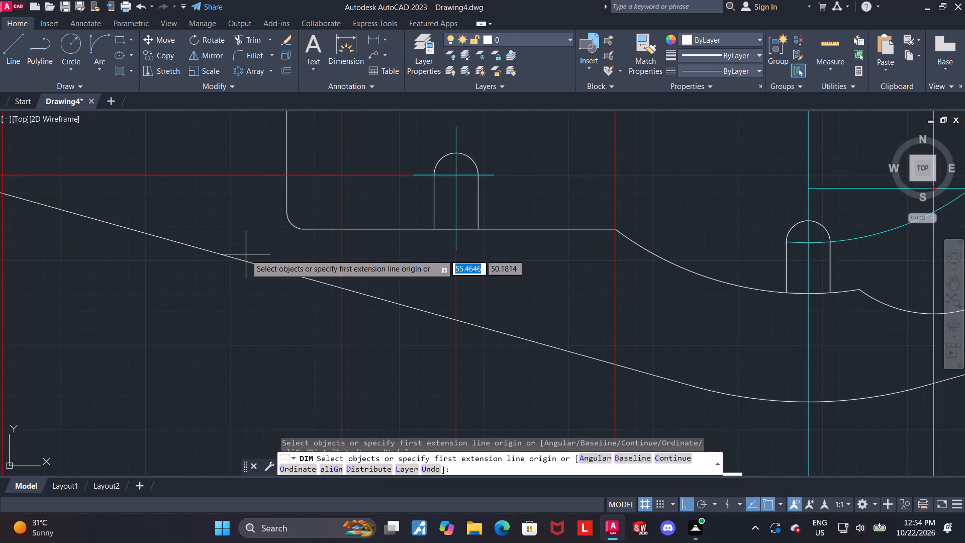
scroll(246, 254, up, 1)
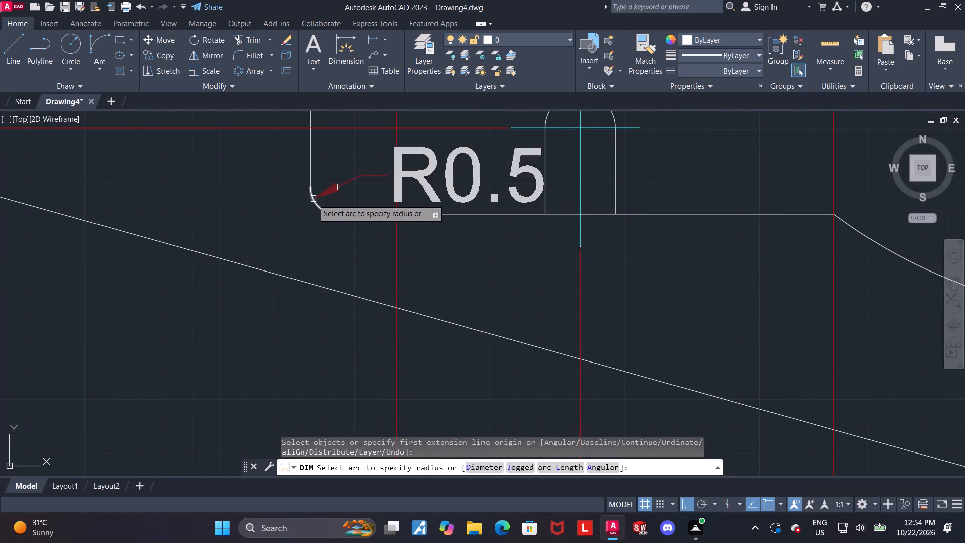
click(312, 199)
scroll(191, 313, down, 2)
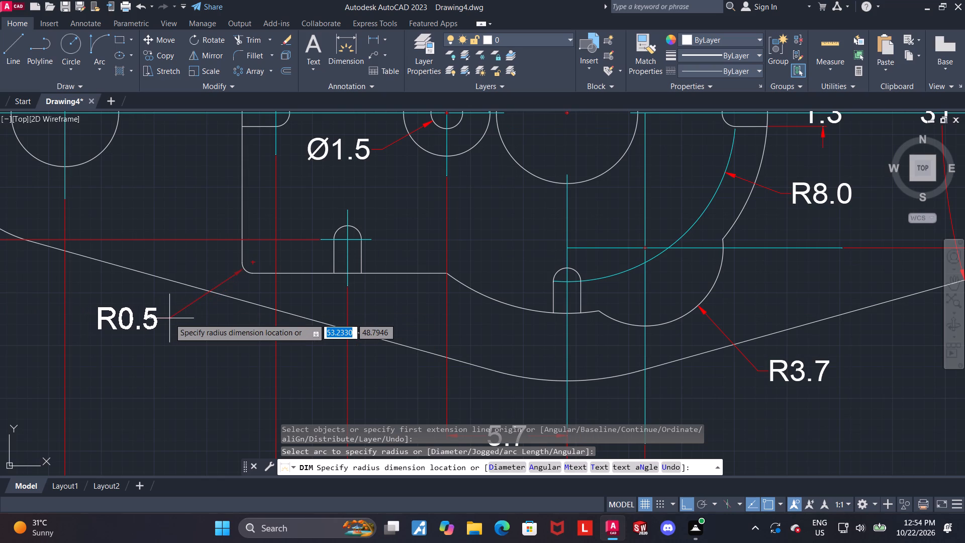
click(170, 318)
key(Escape)
Add a horizontal dimension from the boss's straight left edge to the main vertical centreline, placed between the 13.8 and 47.6 dimensions.
middle_drag(207, 369, 200, 333)
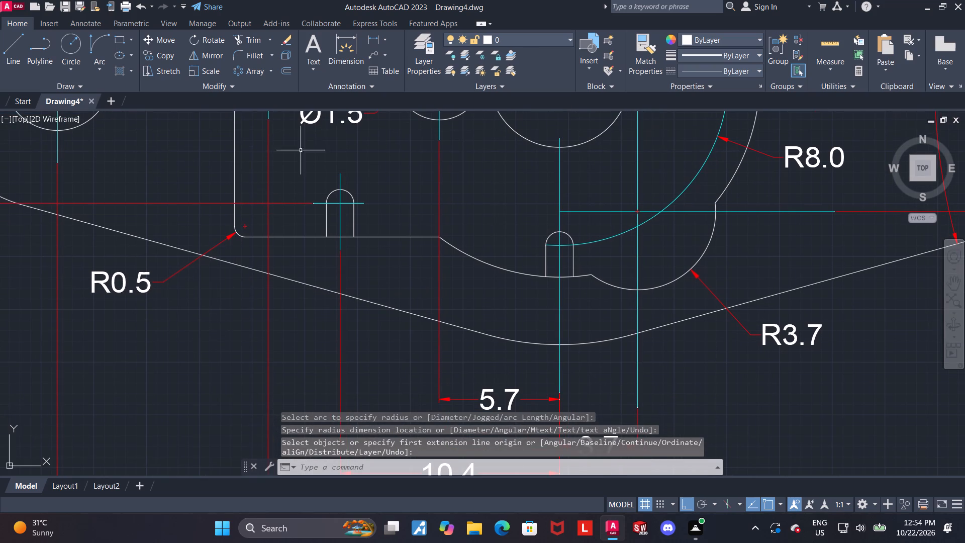
click(350, 49)
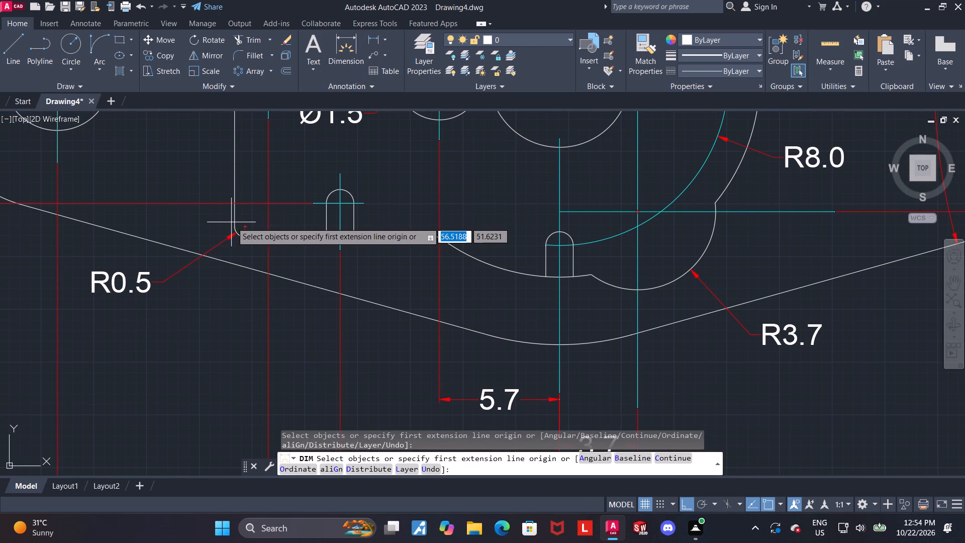
click(233, 223)
scroll(233, 223, down, 3)
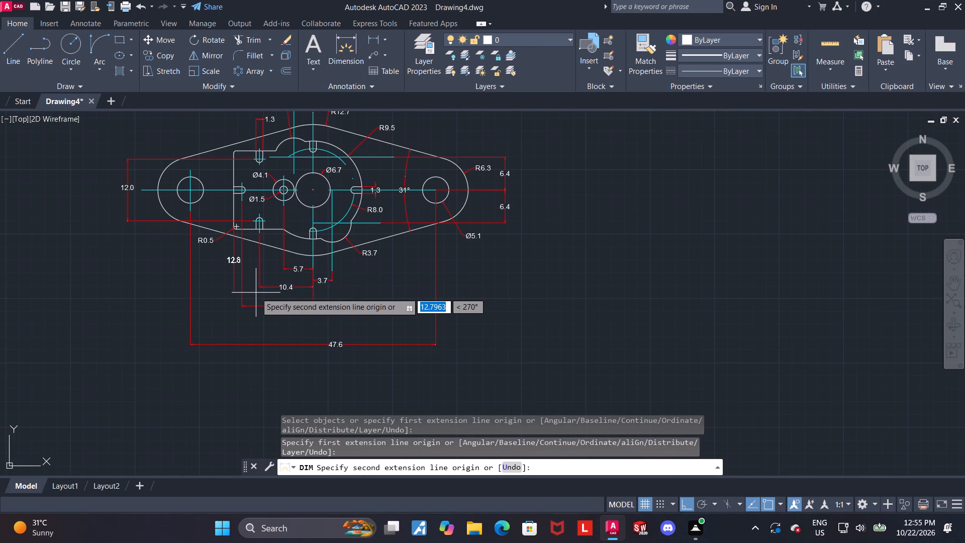
scroll(253, 293, up, 1)
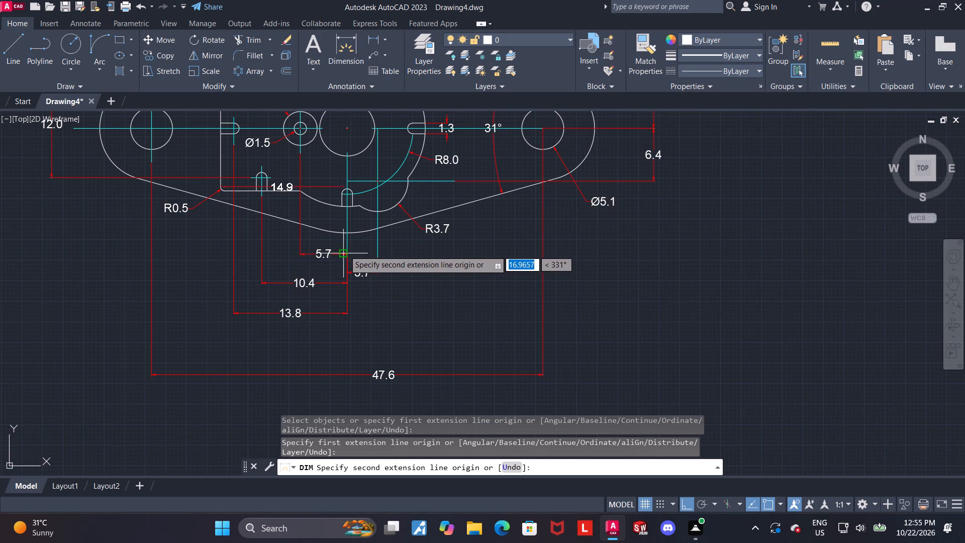
click(349, 250)
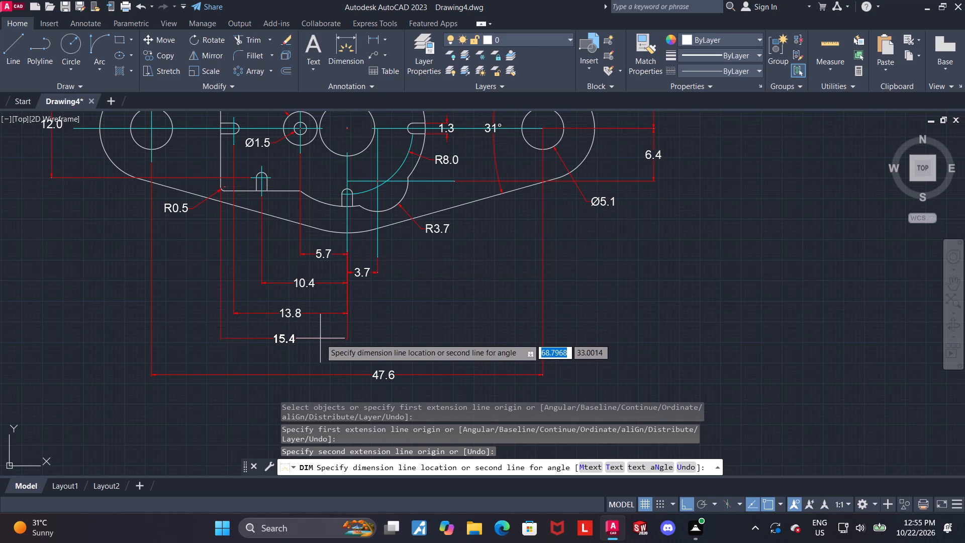
click(320, 339)
key(Escape)
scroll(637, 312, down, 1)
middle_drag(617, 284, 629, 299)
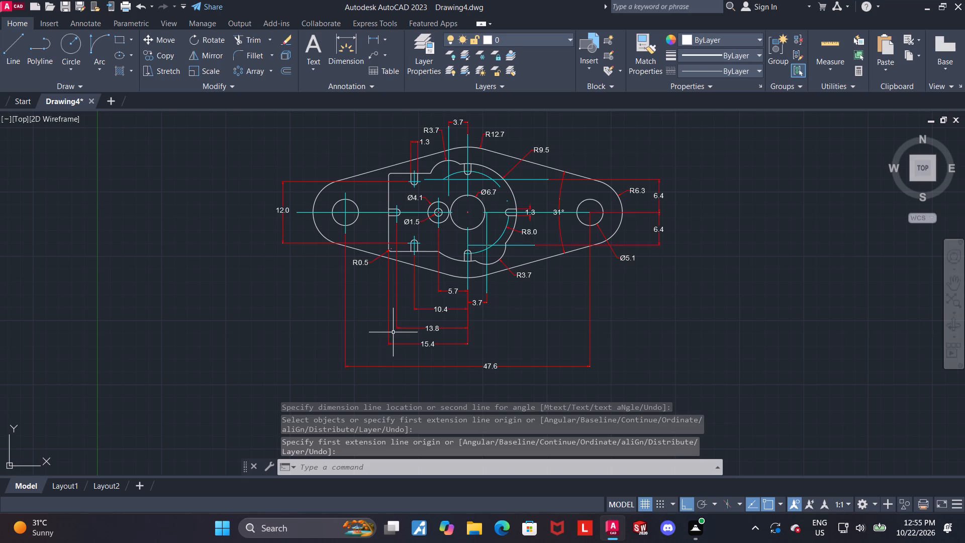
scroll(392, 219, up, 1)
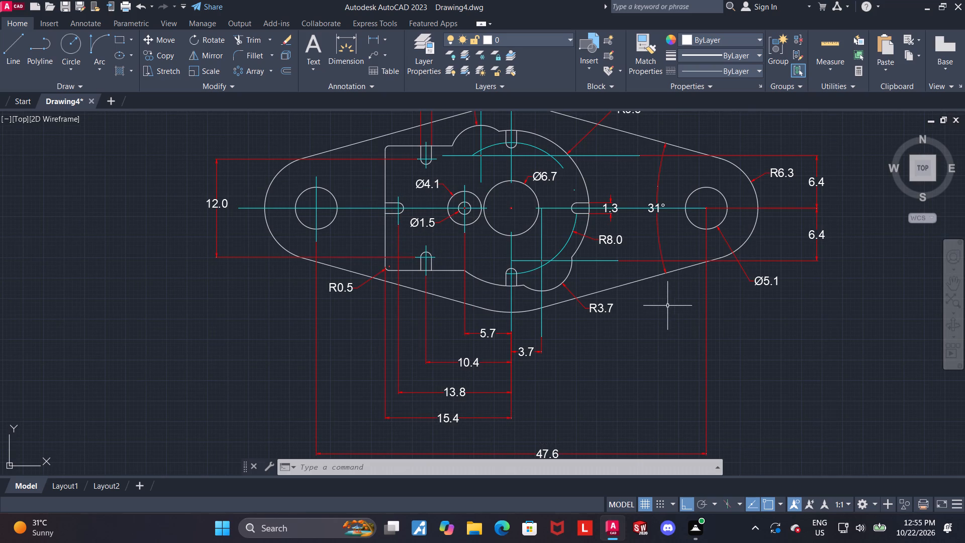
Shift the text of the overall 47.6 hole-spacing dimension towards the main vertical centreline, keeping its dimension line at the same height.
middle_drag(620, 365, 583, 292)
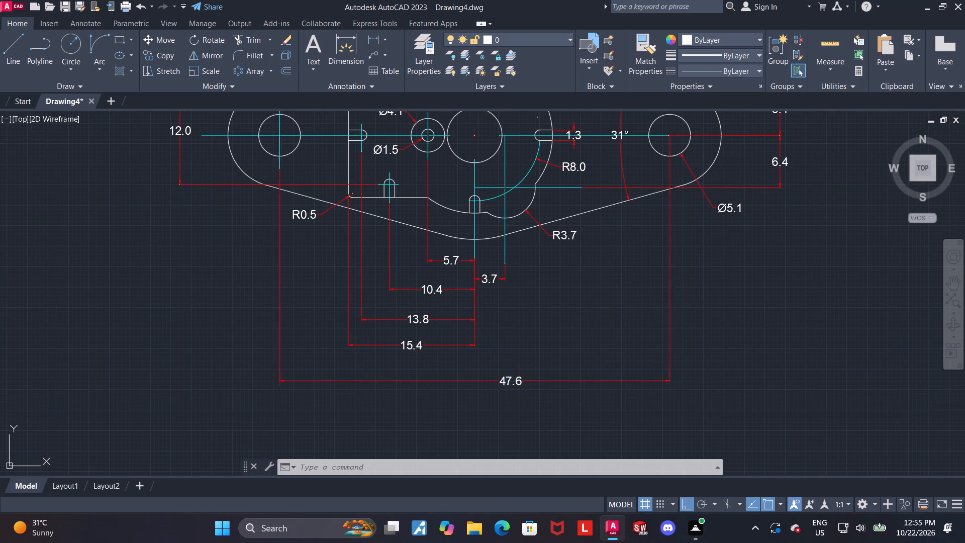
click(511, 380)
click(511, 381)
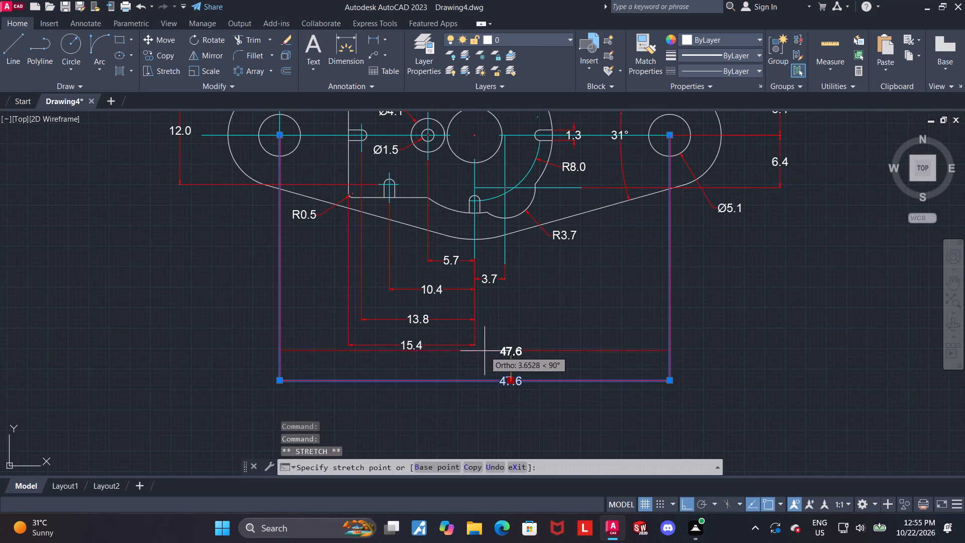
click(487, 359)
key(Escape)
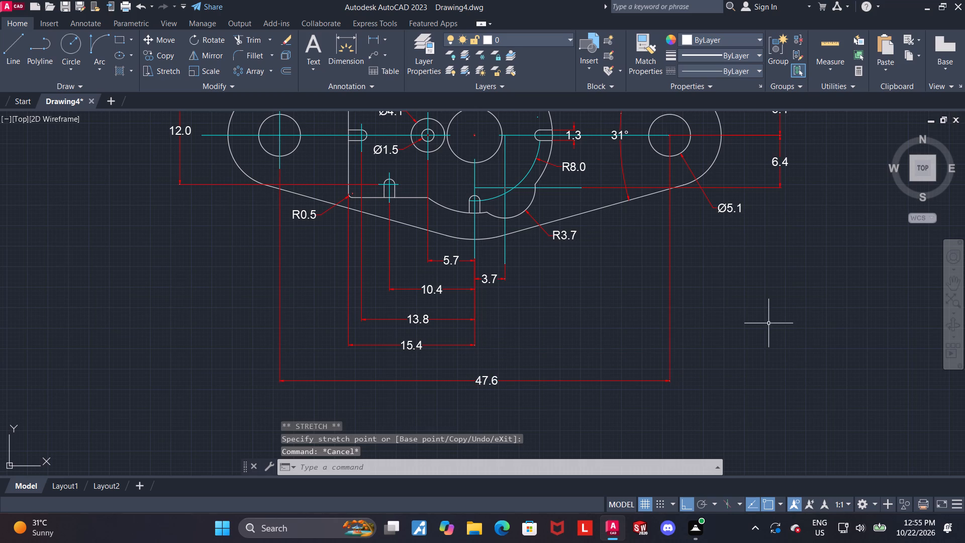
Add a vertical dimension between the boss's straight upper and lower edges, placed outside the 12.0 dimension left of the flange.
middle_drag(529, 298, 543, 314)
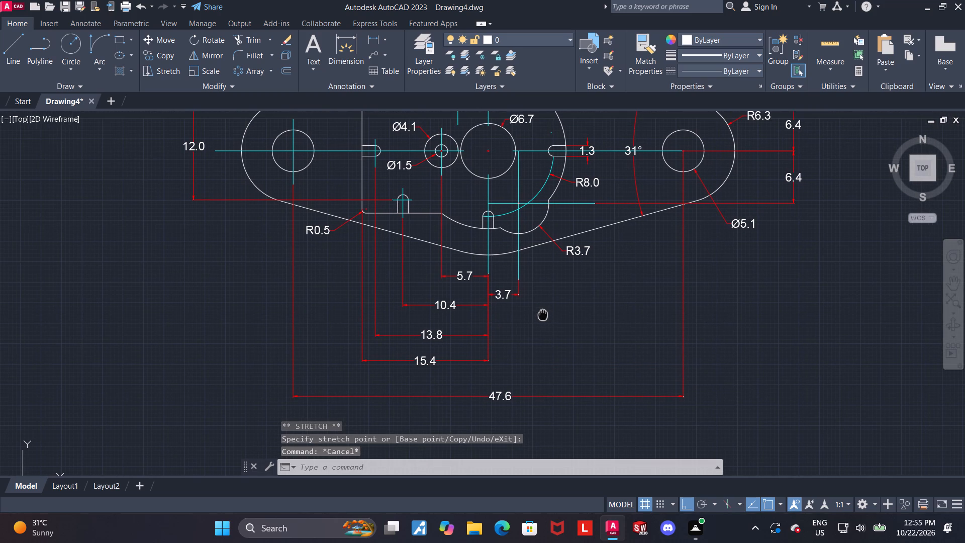
middle_drag(543, 314, 547, 380)
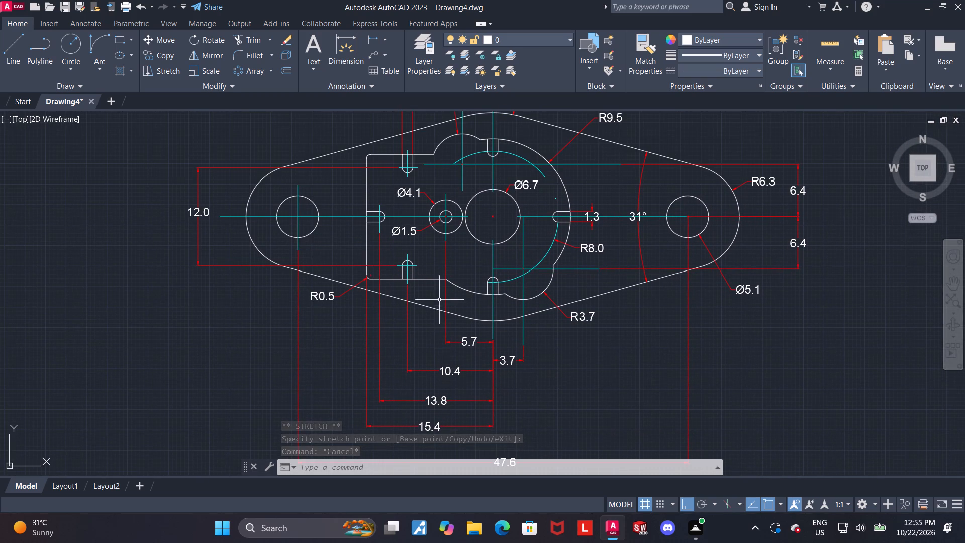
middle_drag(357, 349, 346, 386)
click(346, 40)
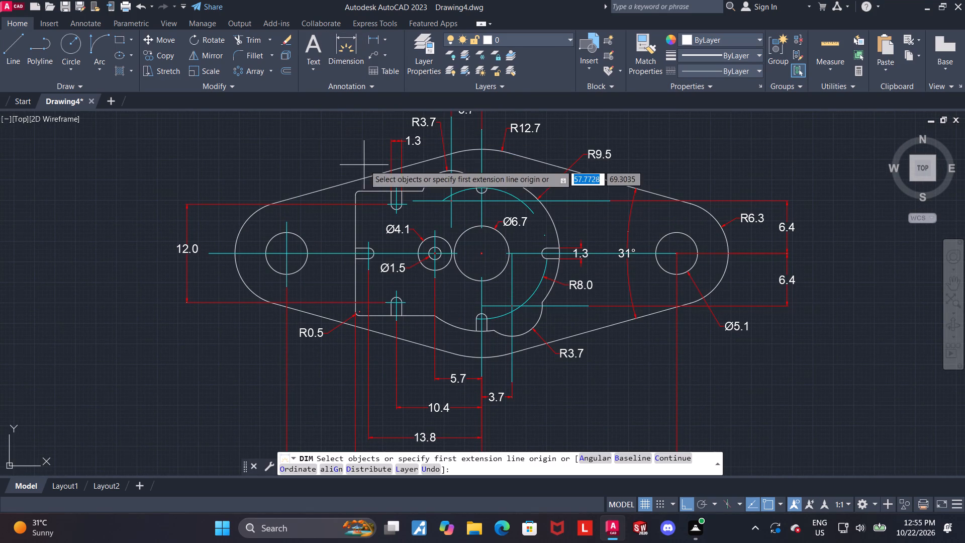
scroll(358, 204, up, 2)
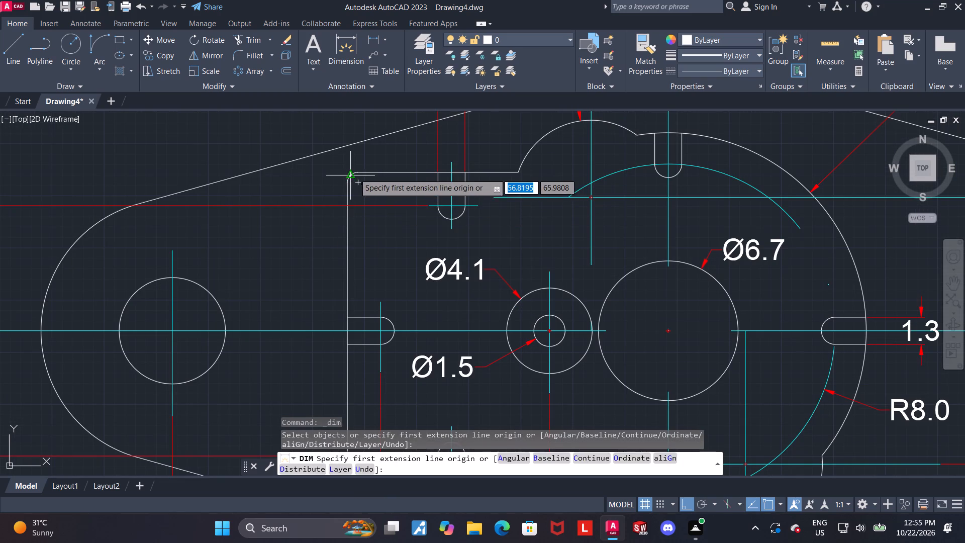
click(358, 171)
scroll(353, 187, down, 2)
scroll(355, 254, up, 2)
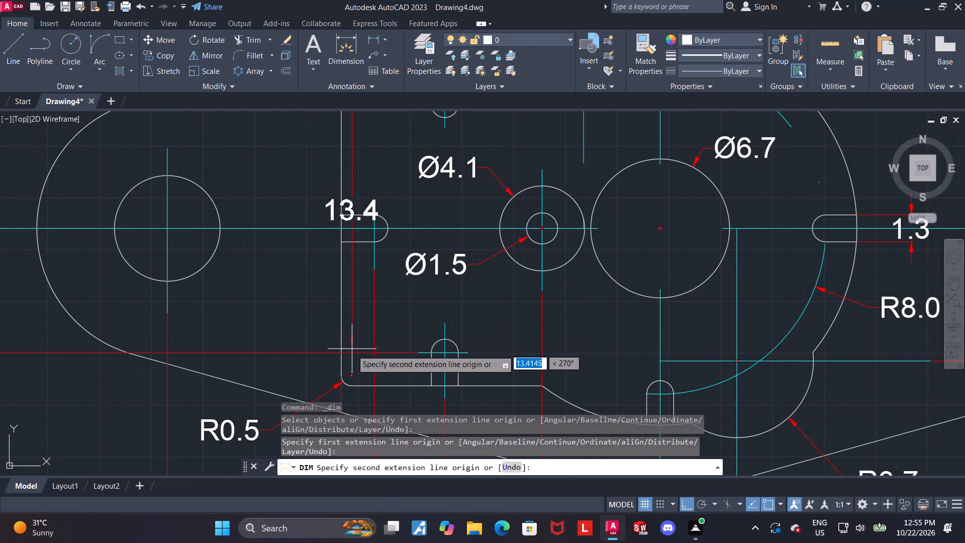
click(351, 387)
scroll(273, 357, down, 3)
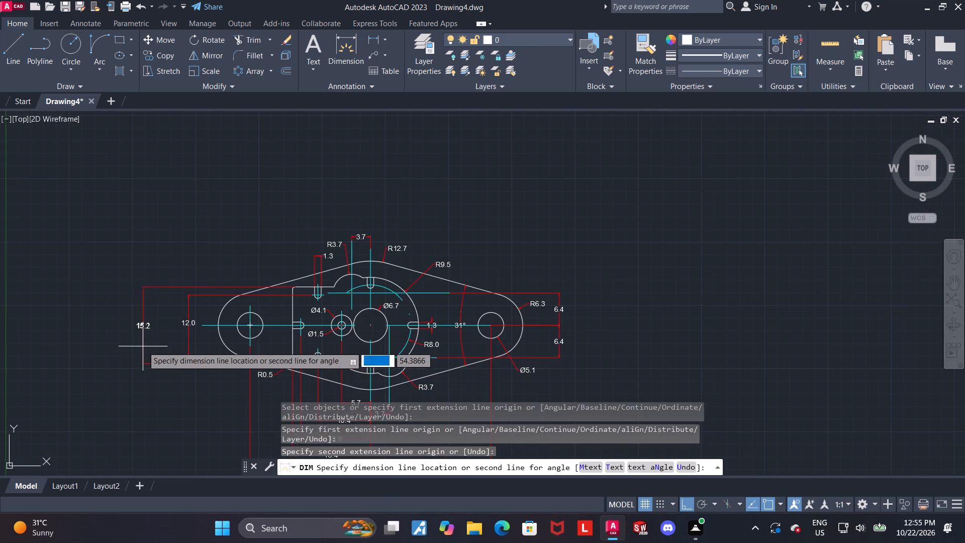
click(165, 345)
key(Escape)
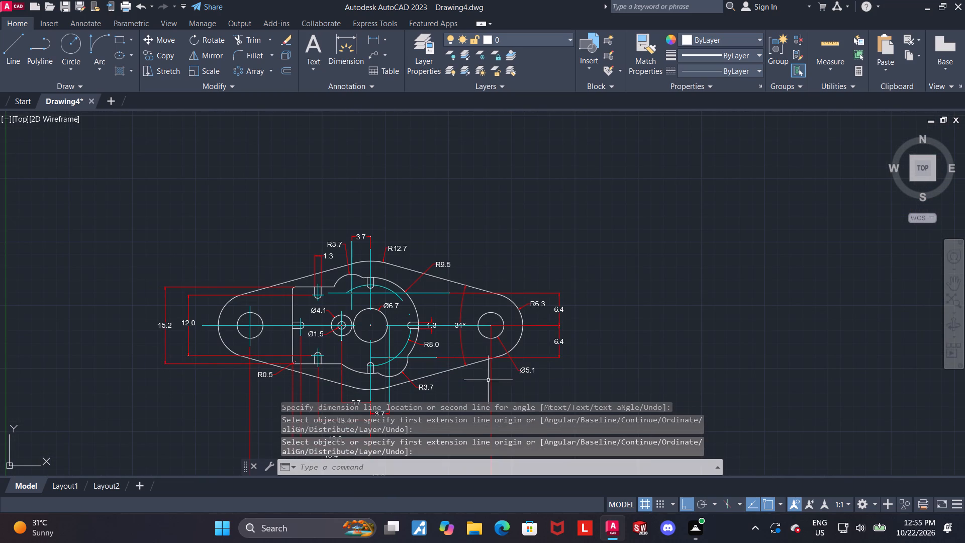
Examine the whole flange drawing for missing or misplaced dimensions, covering the lower stacked dimensions, the boss, the slots and both ends.
scroll(374, 347, up, 1)
scroll(324, 343, down, 1)
middle_drag(689, 334, 682, 285)
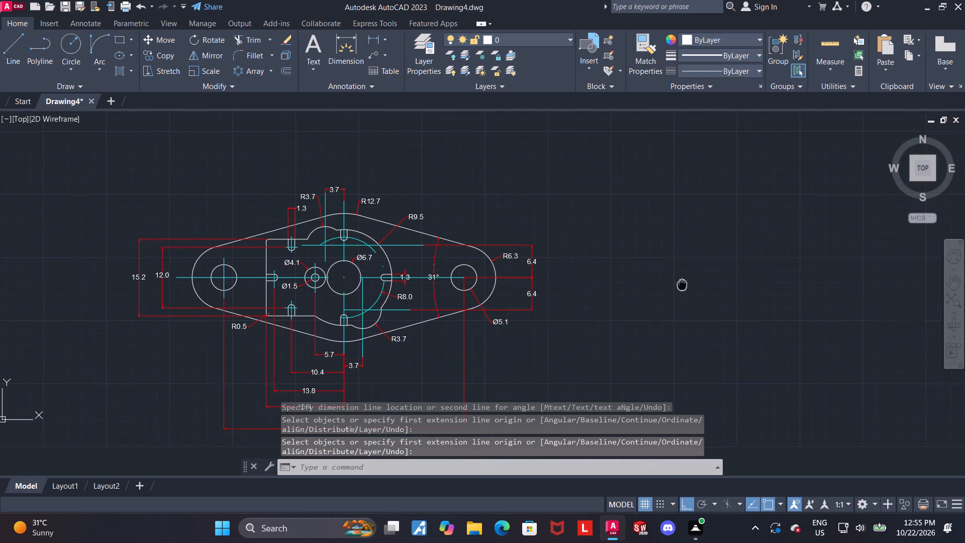
middle_drag(682, 285, 688, 253)
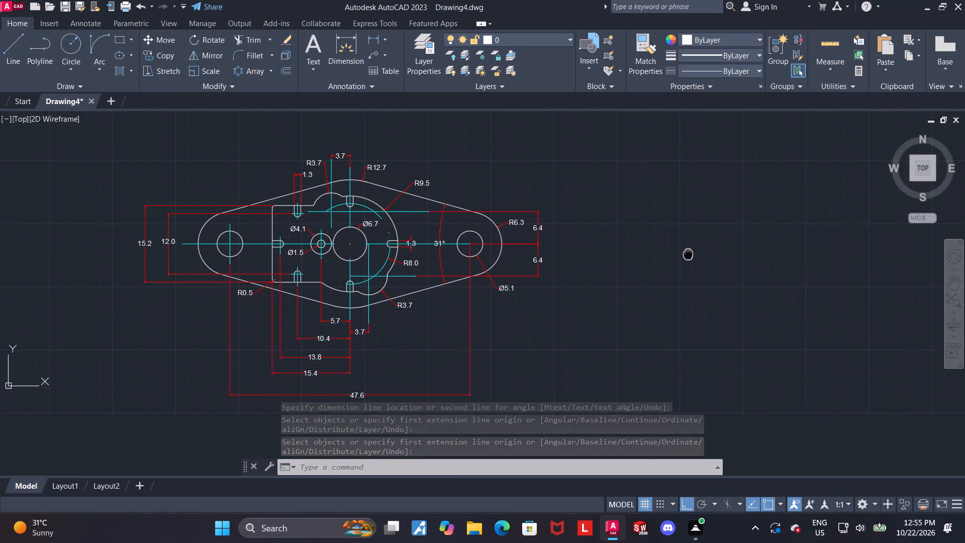
middle_drag(688, 253, 691, 252)
scroll(296, 278, up, 1)
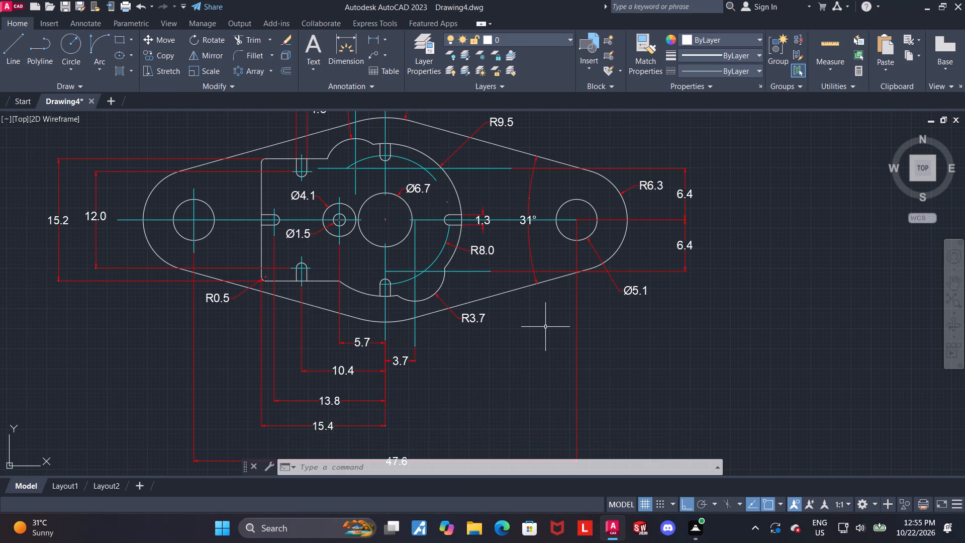
middle_drag(547, 328, 552, 263)
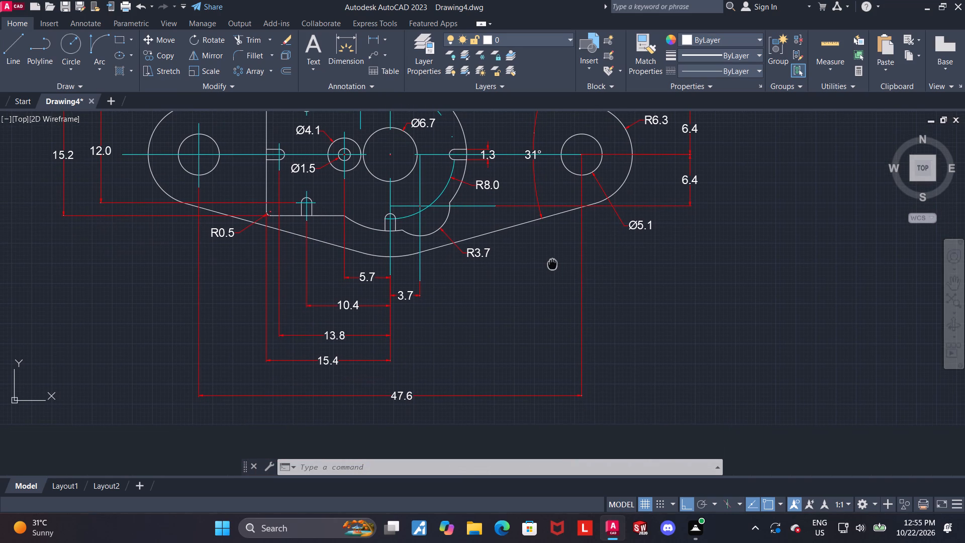
middle_drag(552, 263, 553, 262)
scroll(462, 315, up, 1)
middle_drag(421, 313, 423, 314)
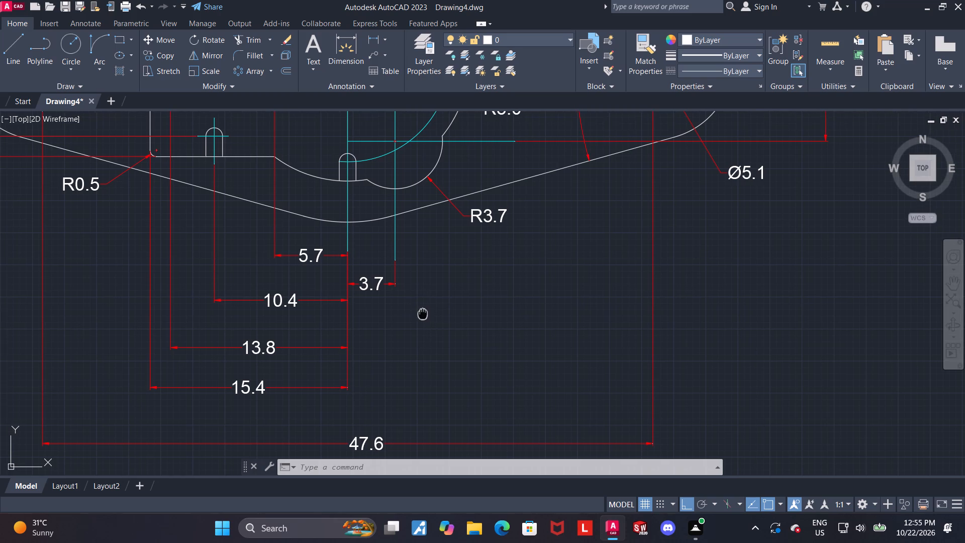
middle_drag(423, 314, 427, 325)
scroll(427, 326, down, 1)
middle_drag(444, 325, 444, 331)
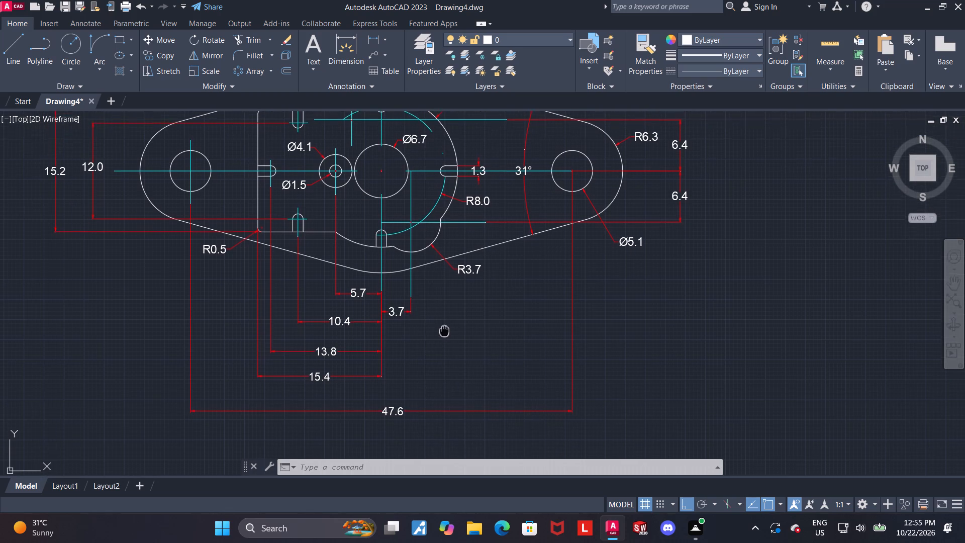
middle_drag(444, 331, 443, 348)
middle_drag(472, 325, 468, 345)
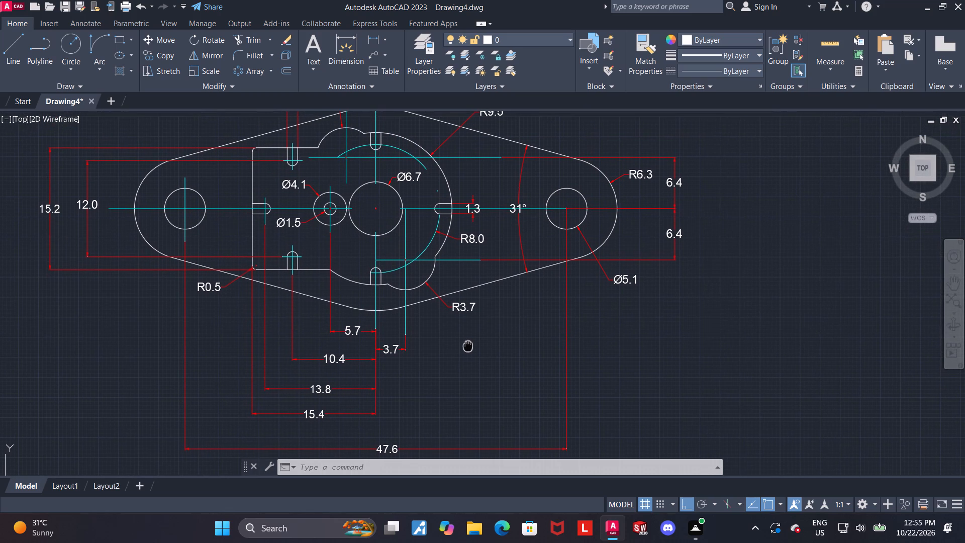
middle_drag(468, 345, 446, 401)
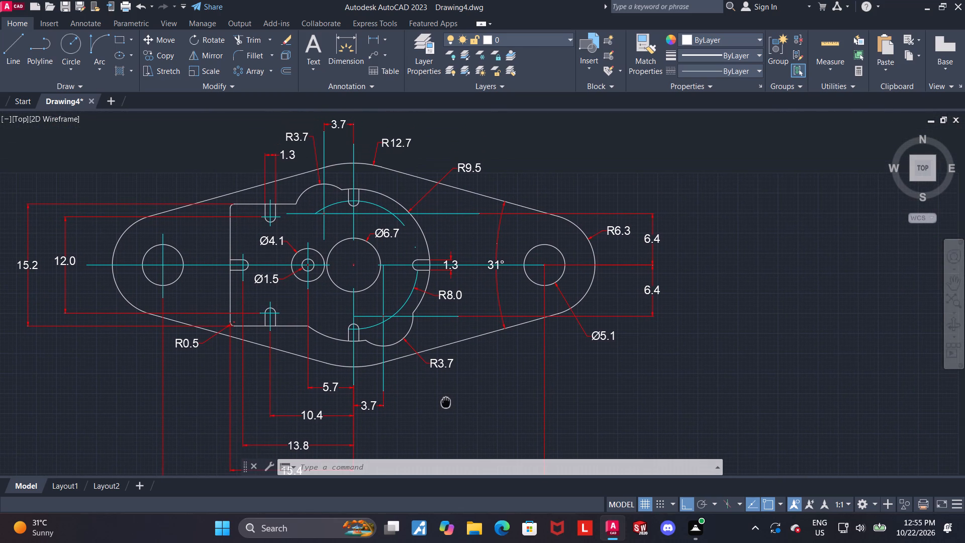
middle_drag(446, 401, 452, 397)
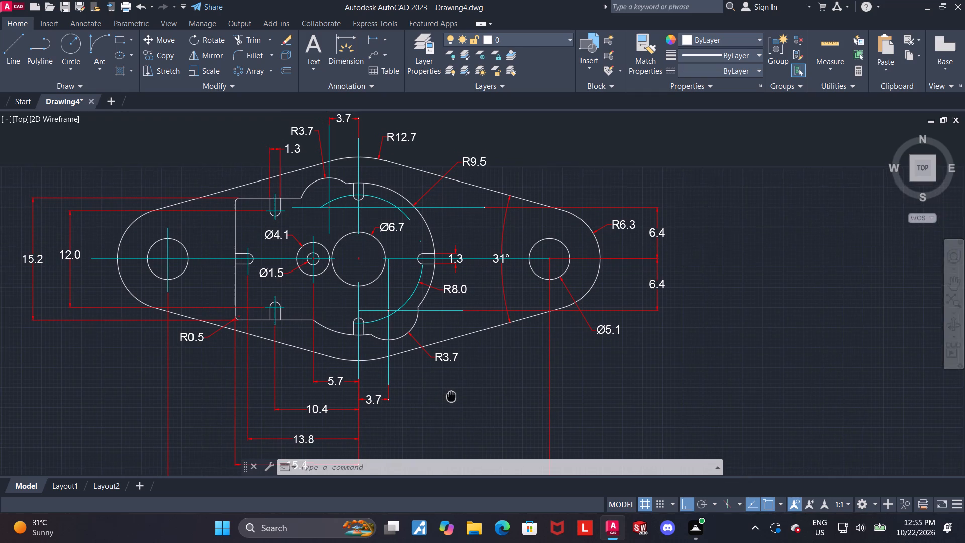
middle_drag(452, 397, 456, 404)
middle_drag(335, 315, 335, 323)
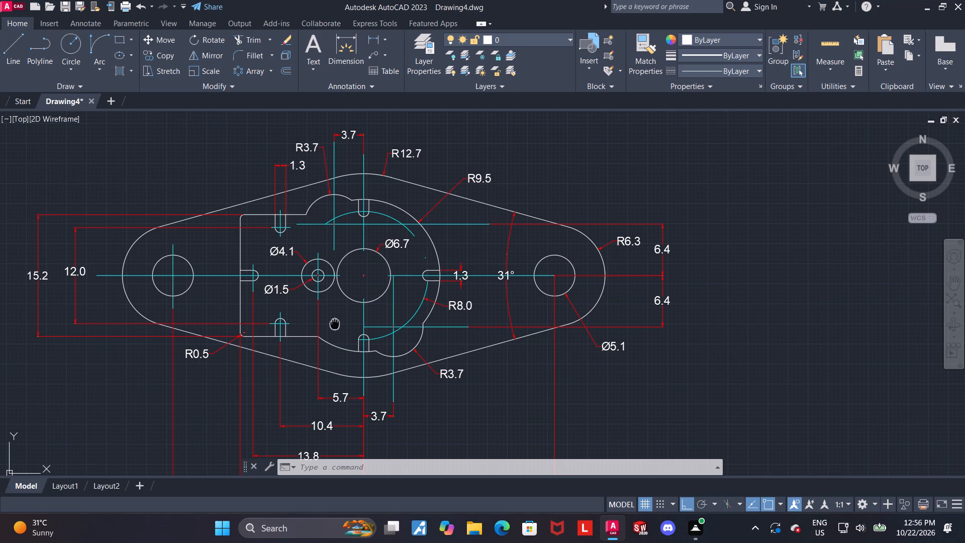
middle_drag(335, 323, 334, 331)
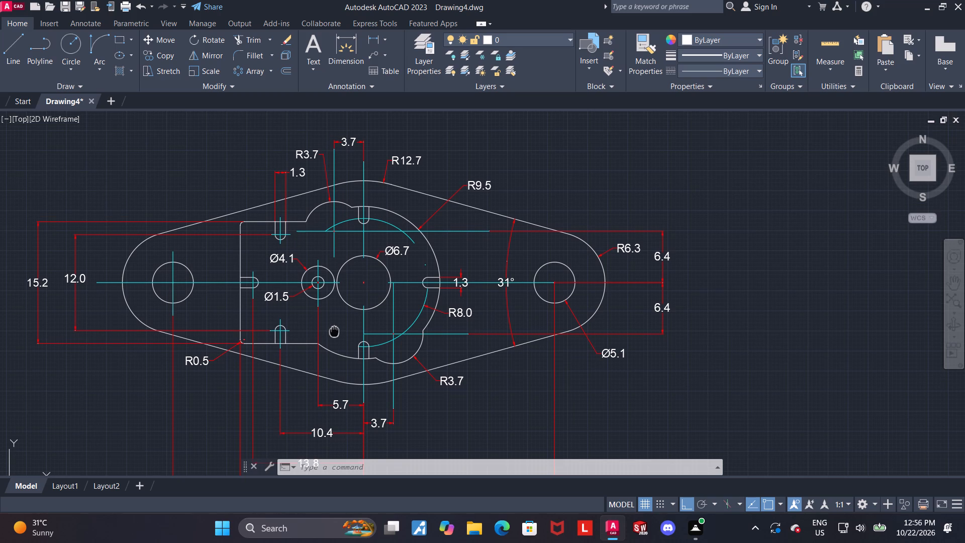
middle_drag(334, 331, 334, 338)
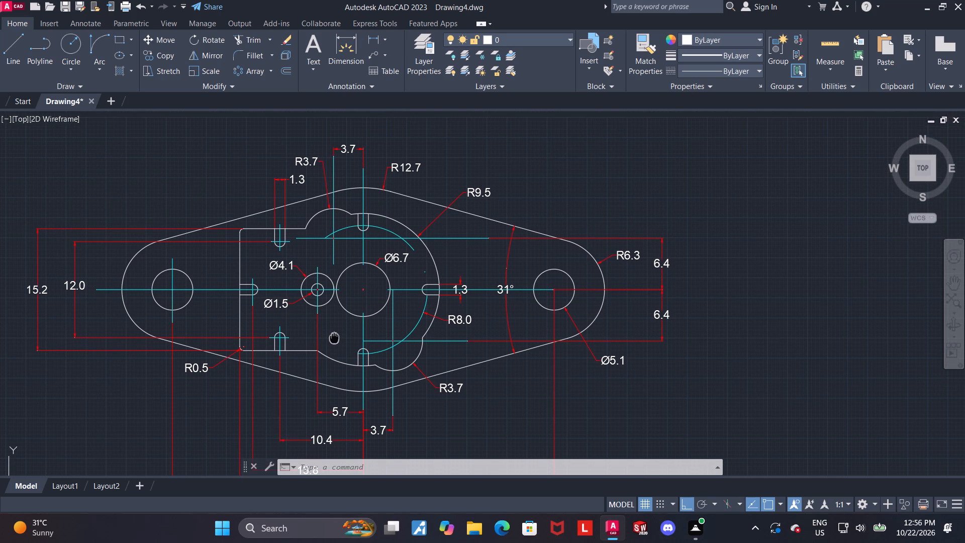
middle_drag(334, 338, 334, 340)
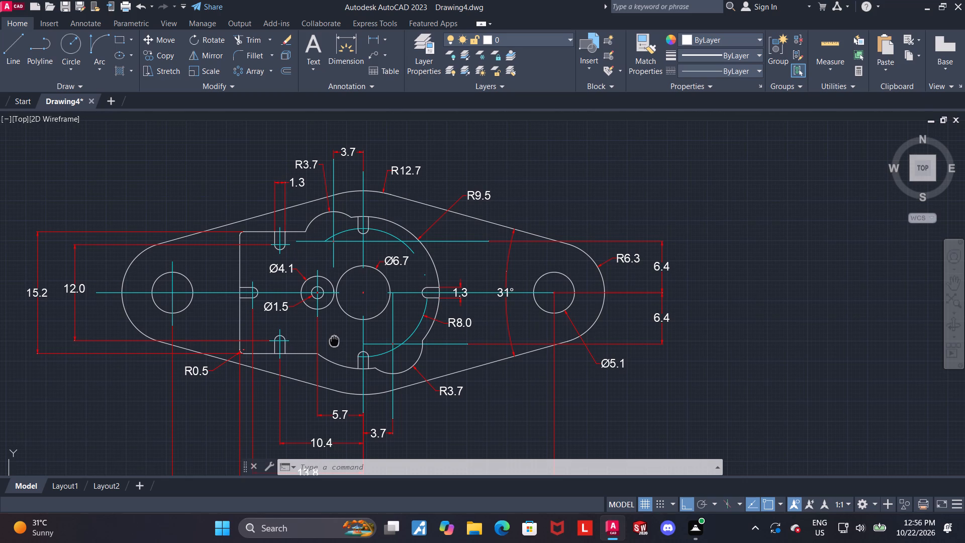
middle_drag(334, 340, 321, 339)
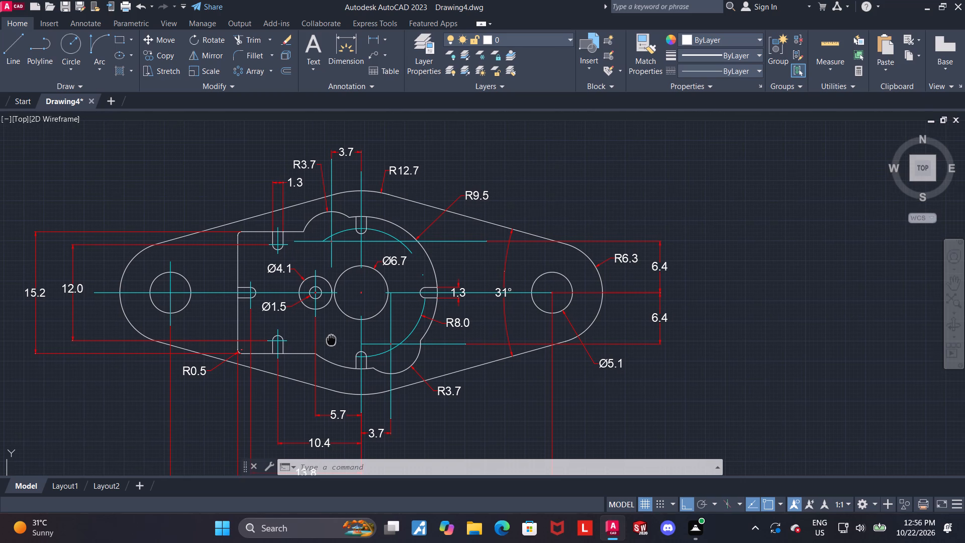
middle_drag(321, 339, 309, 337)
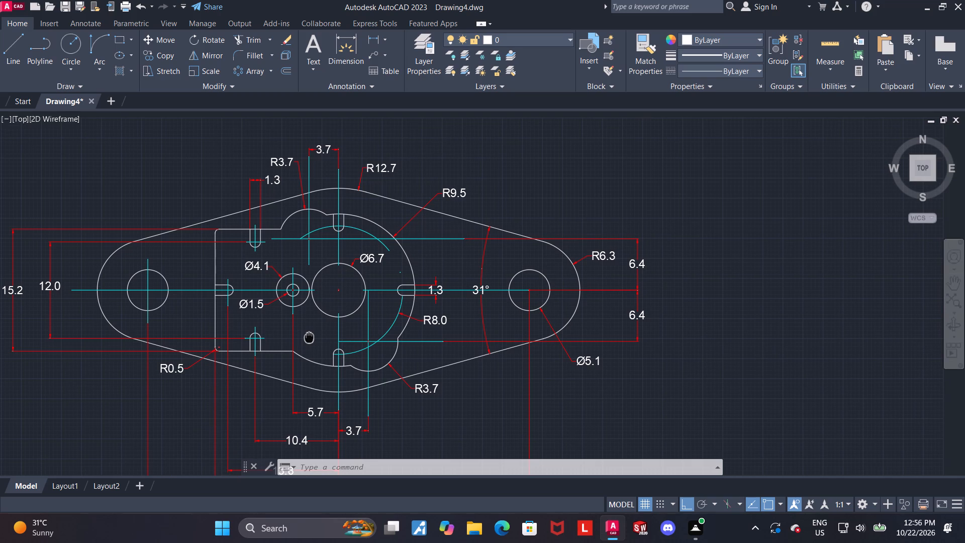
middle_drag(309, 337, 296, 315)
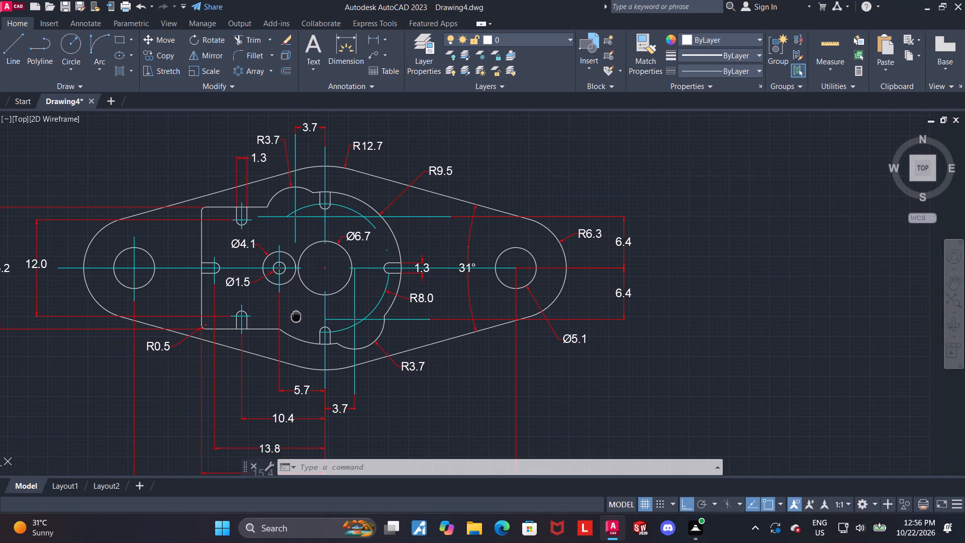
middle_drag(296, 315, 293, 311)
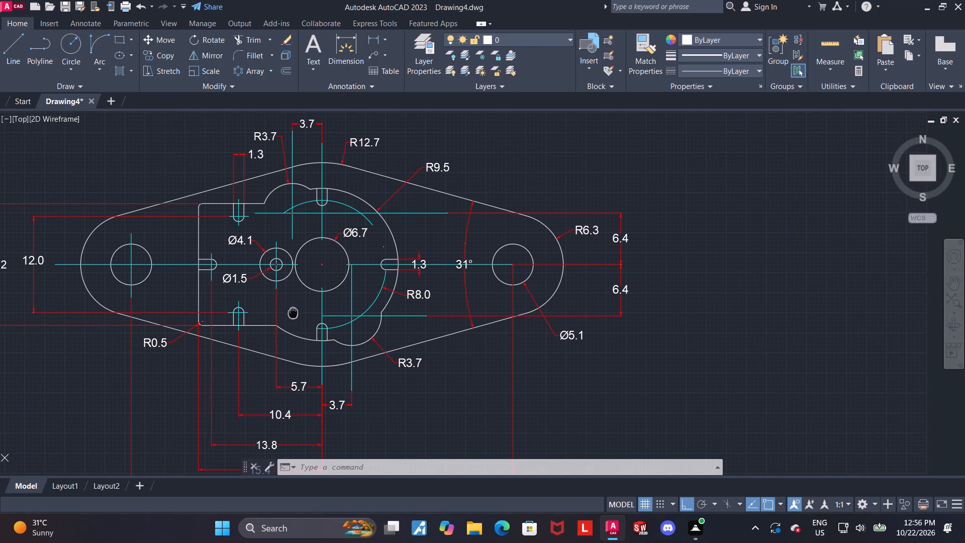
middle_drag(293, 311, 292, 311)
scroll(388, 339, down, 1)
middle_drag(646, 382, 728, 324)
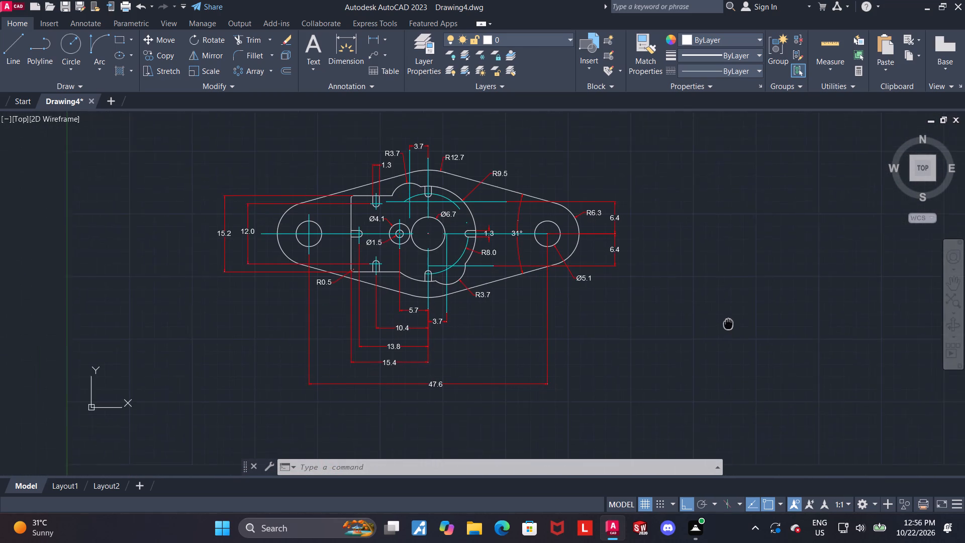
middle_drag(728, 324, 740, 333)
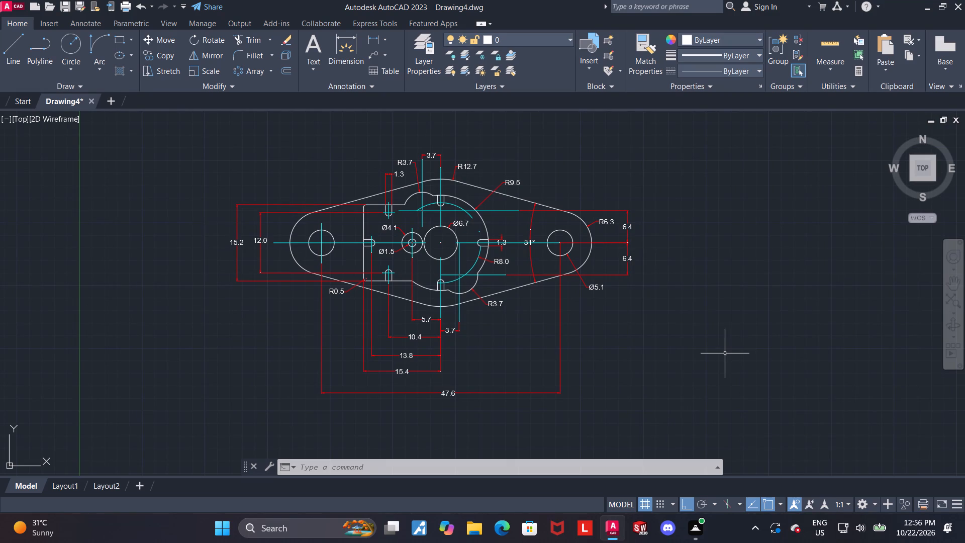
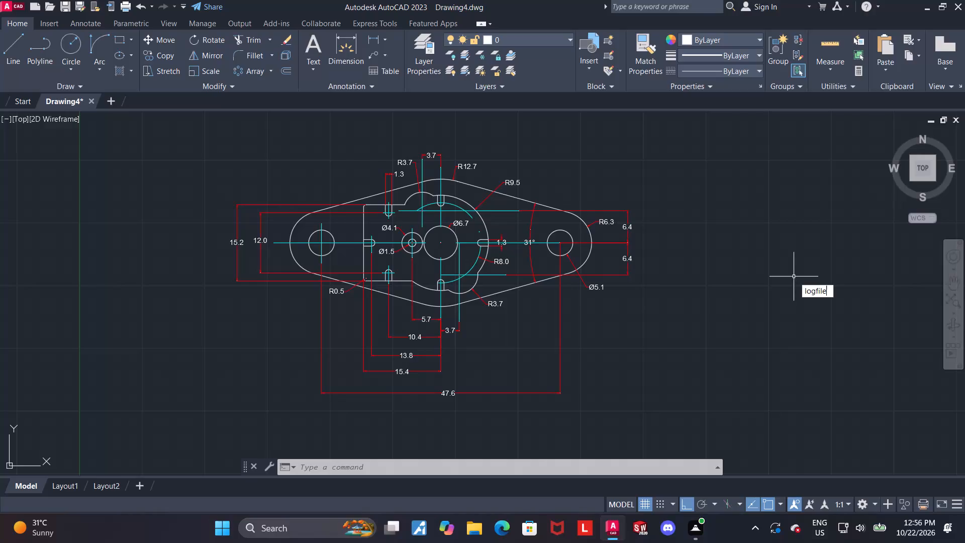
Save the drawing in the Downloads folder under the file name "linkage flange".
click(818, 312)
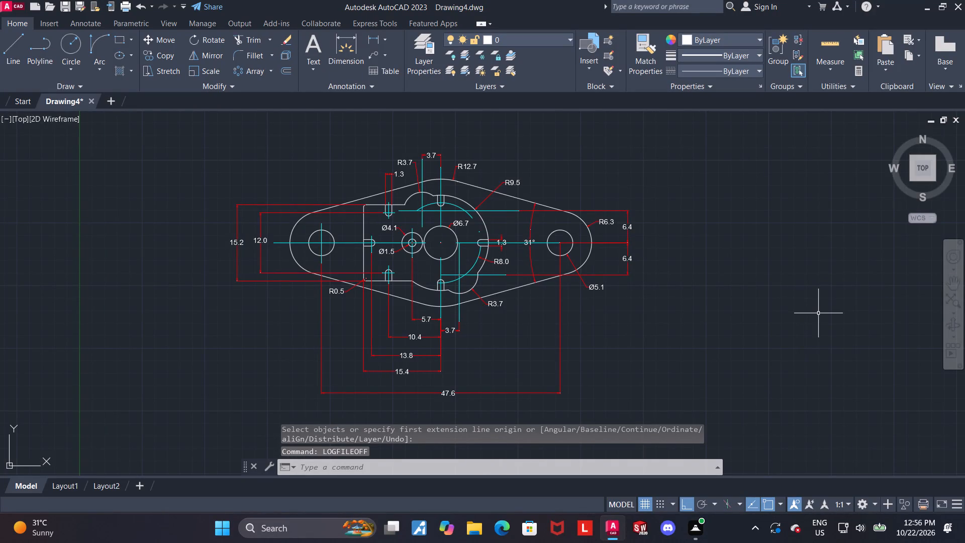
key(ctrl+s)
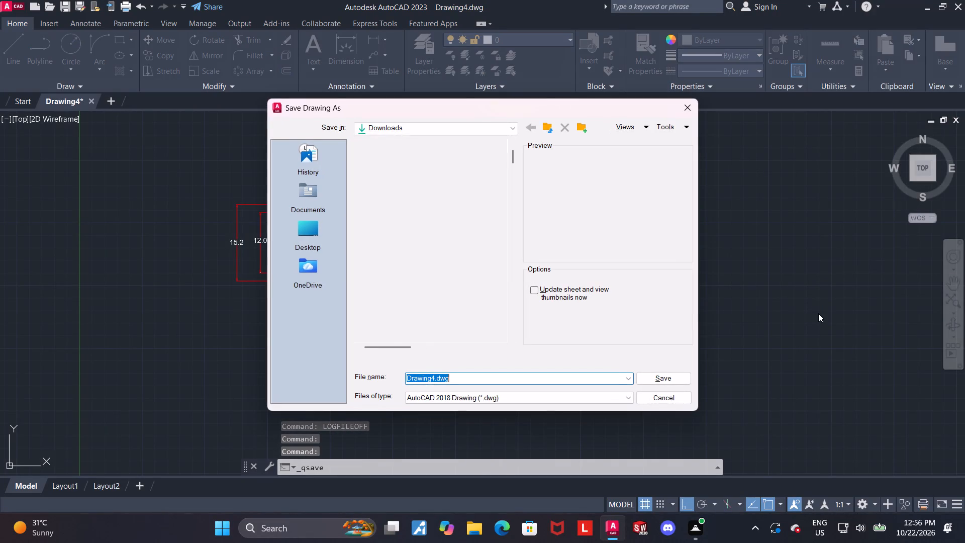
text(linkage flange)
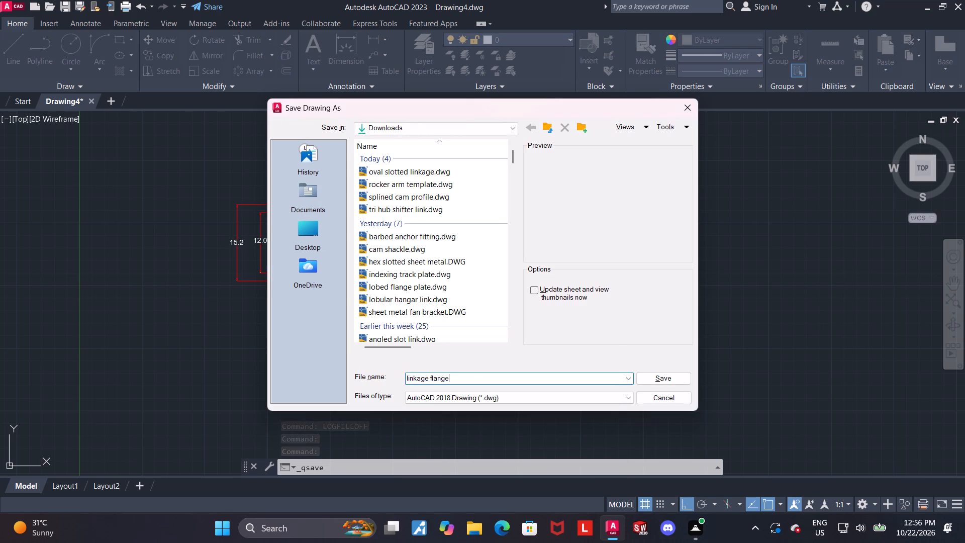
key(Return)
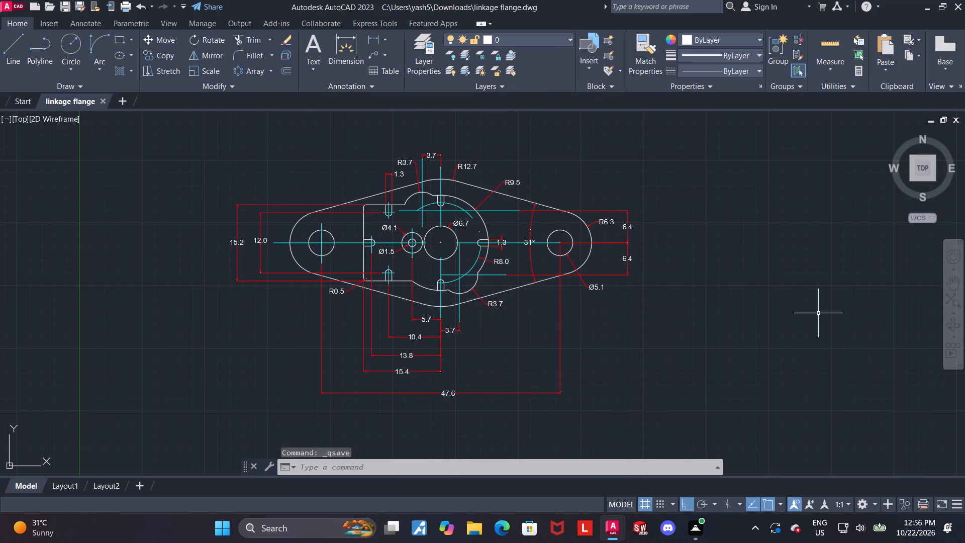
Set up a plot with the DWG To PDF.pc3 plotter on ISO A4 (297.00 x 210.00 MM) paper, centred on the sheet.
text(plot)
key(Return)
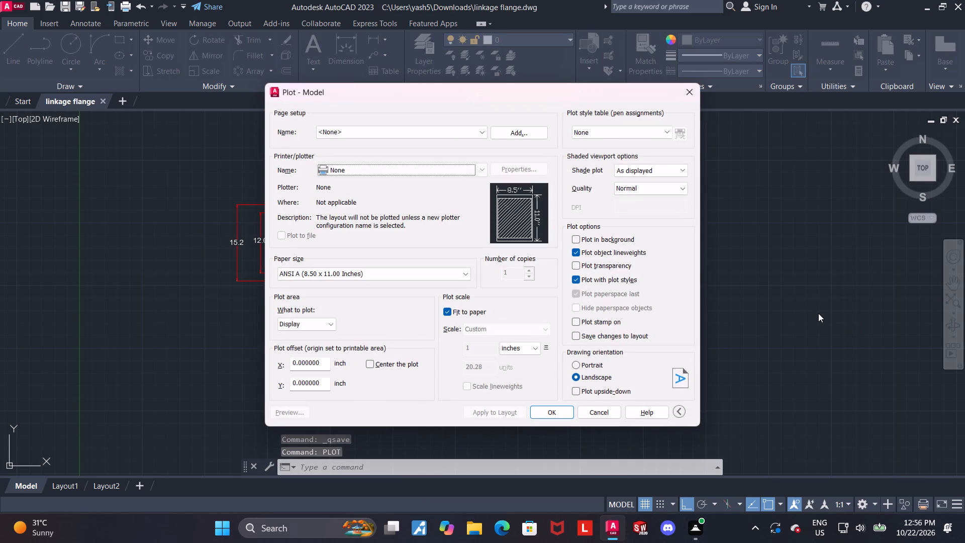
click(450, 166)
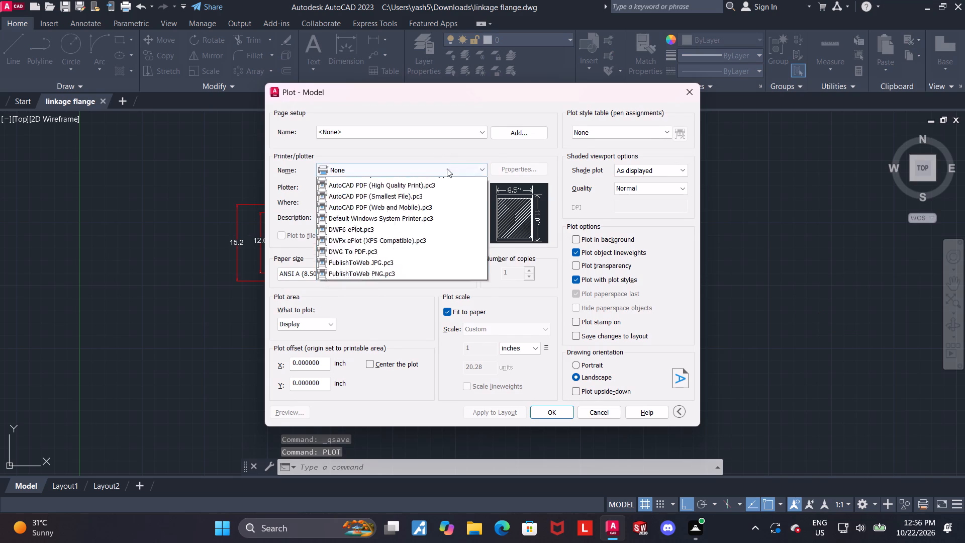
click(372, 309)
click(367, 271)
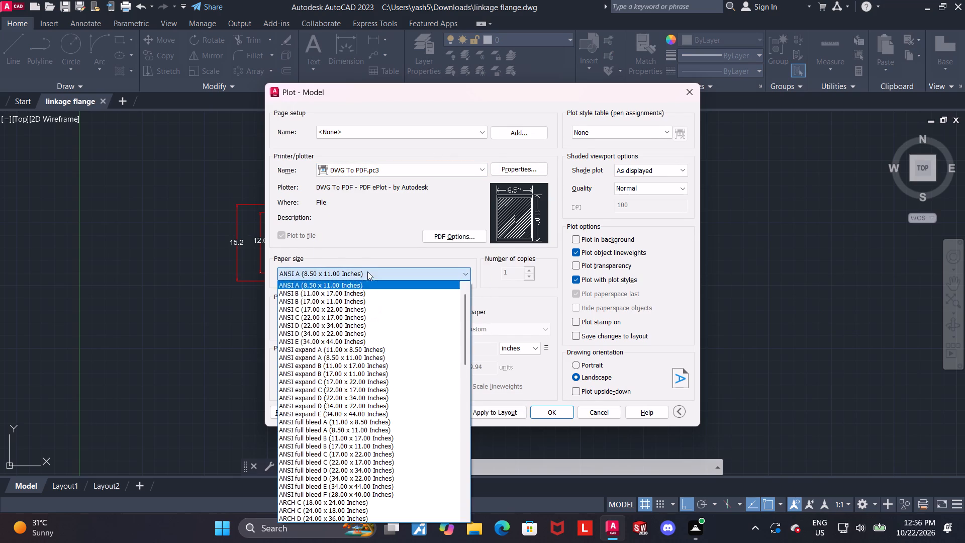
scroll(382, 369, down, 10)
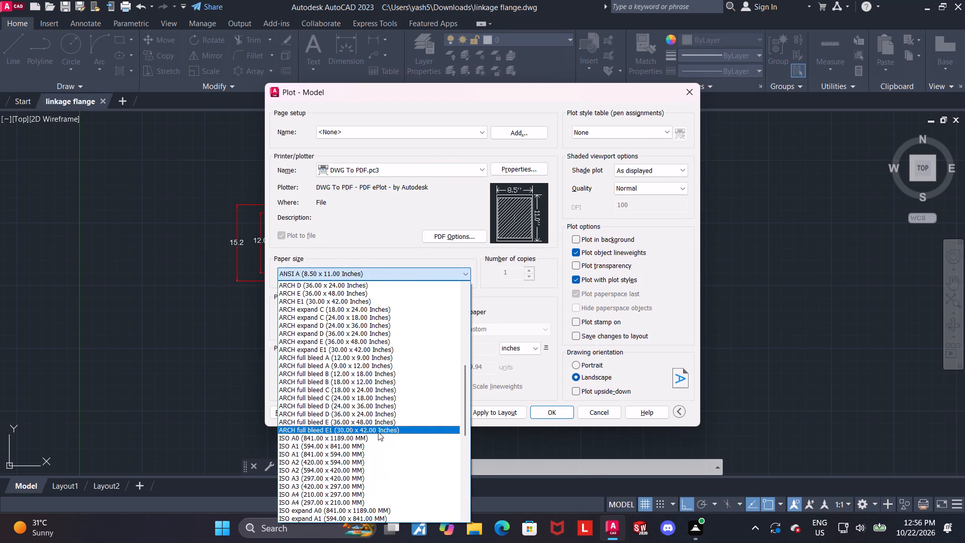
click(347, 500)
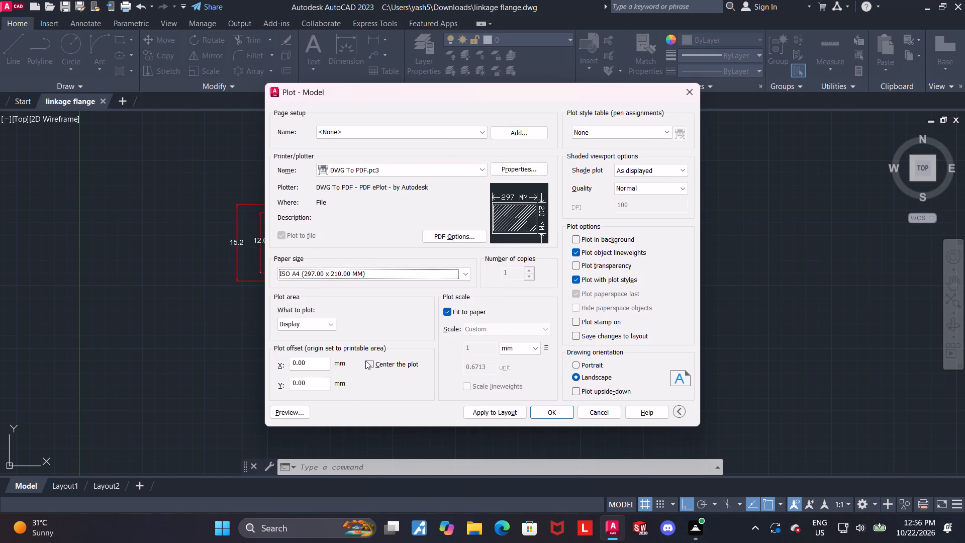
click(366, 360)
Define the plot area as a window enclosing the whole flange and all its dimensions.
click(319, 324)
click(318, 358)
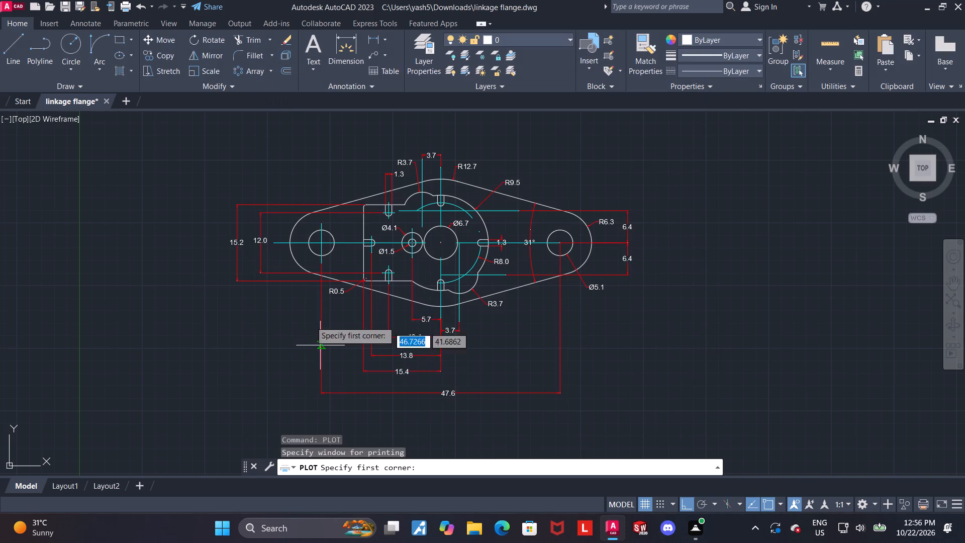
click(201, 132)
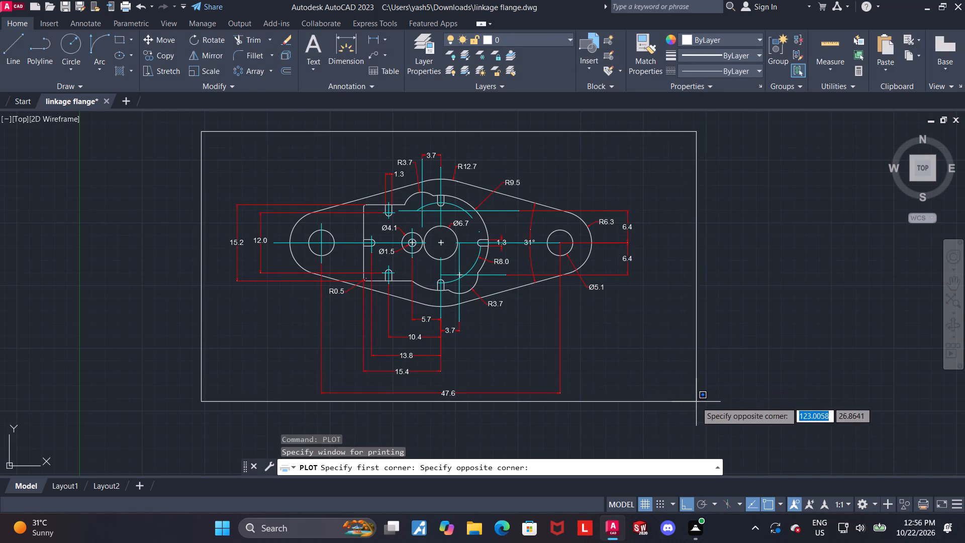
click(706, 411)
Plot the sheet to a PDF file in the Downloads folder, keeping the suggested file name.
click(552, 415)
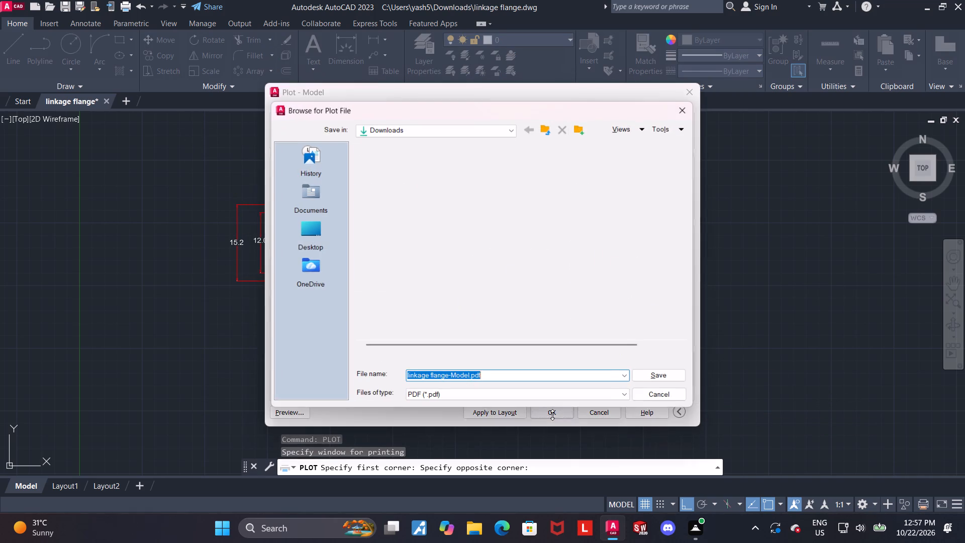
click(665, 382)
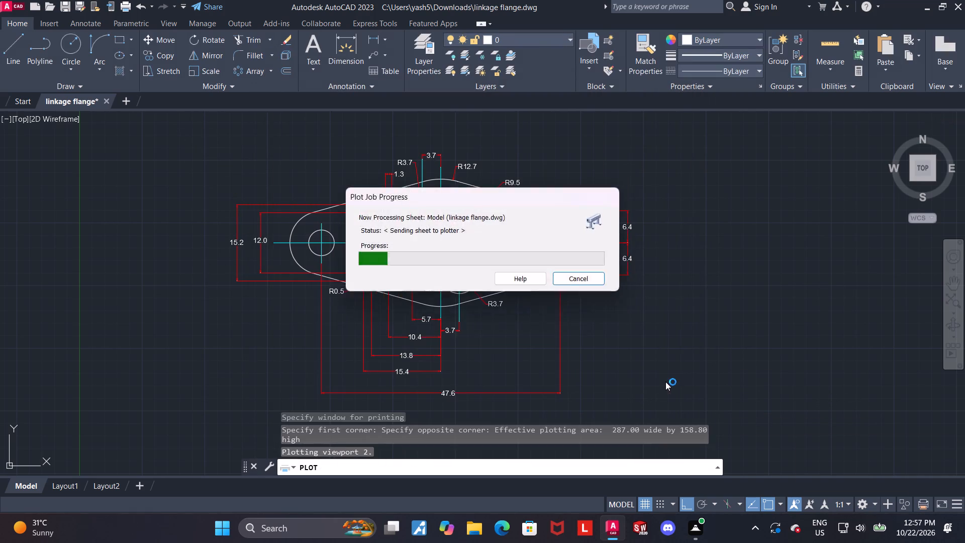